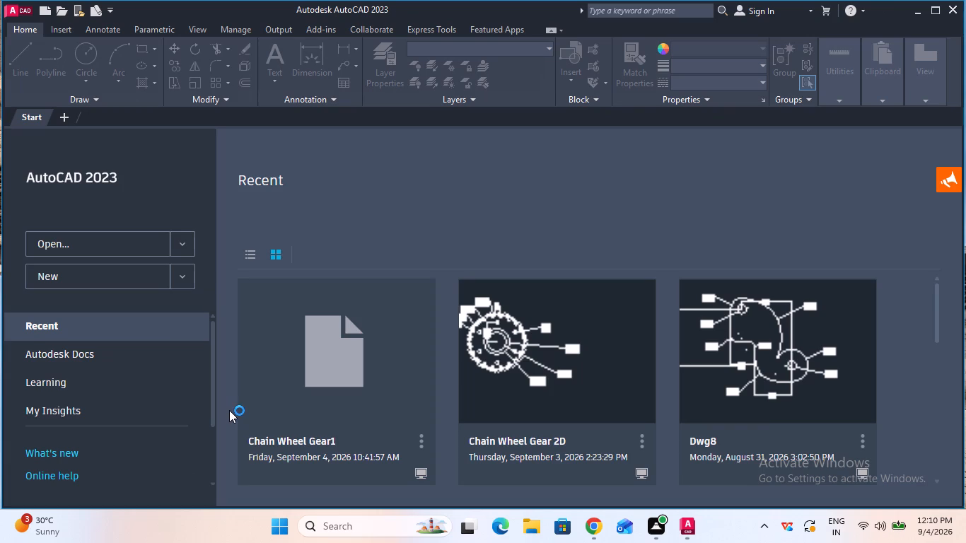
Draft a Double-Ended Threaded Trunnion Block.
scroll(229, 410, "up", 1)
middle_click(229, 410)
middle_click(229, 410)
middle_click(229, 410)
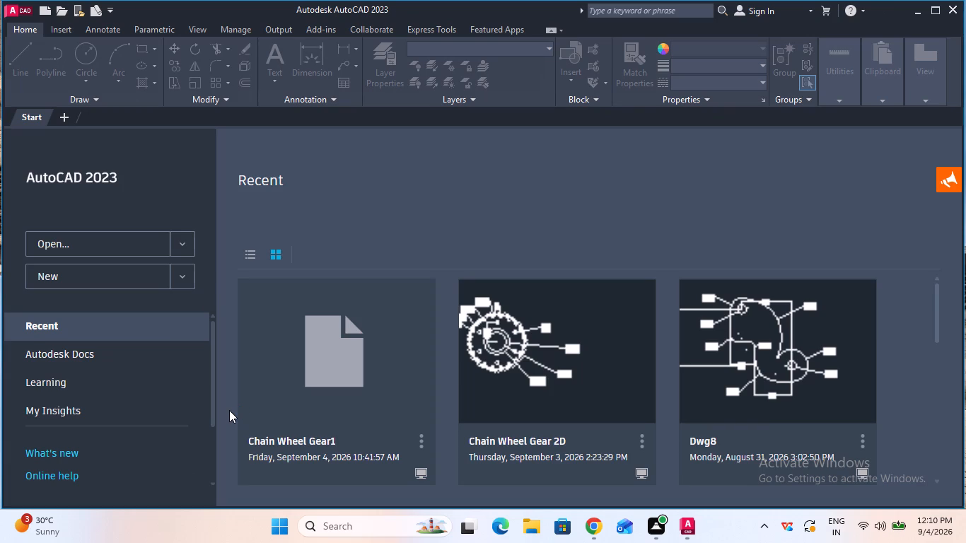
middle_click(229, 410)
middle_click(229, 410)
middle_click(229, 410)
Create a new blank drawing.
left_click(124, 272)
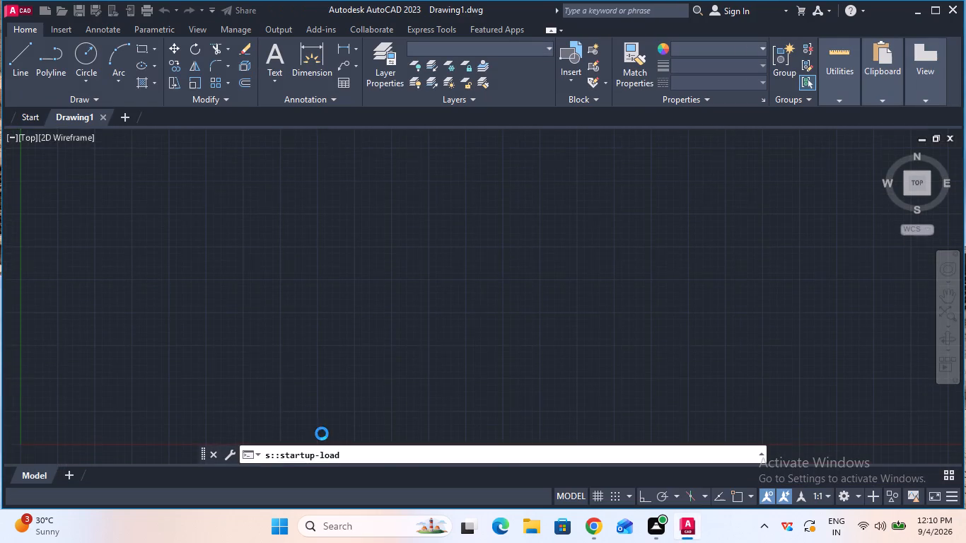
Turn on command log recording for the drawing with LOGFILEON.
left_click(338, 454)
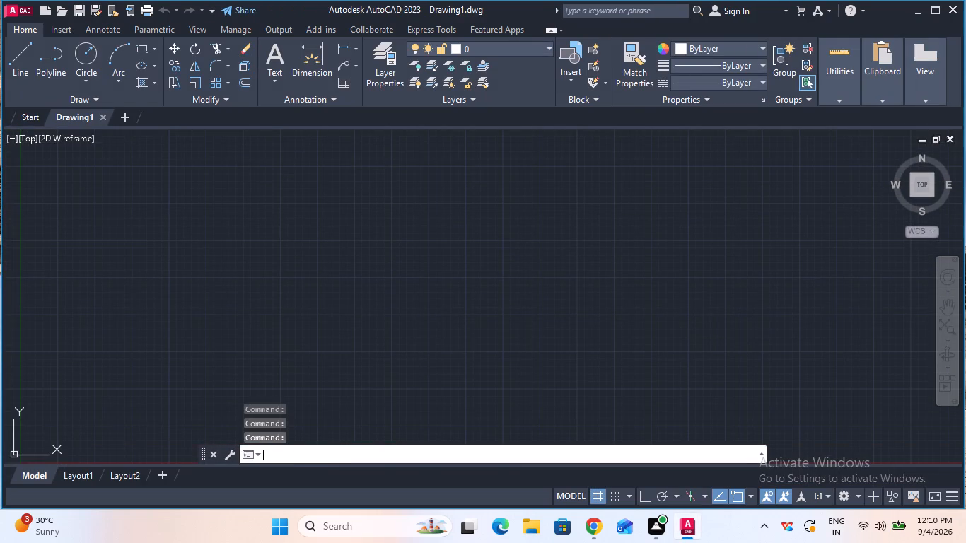
left_click(338, 454)
type("lo")
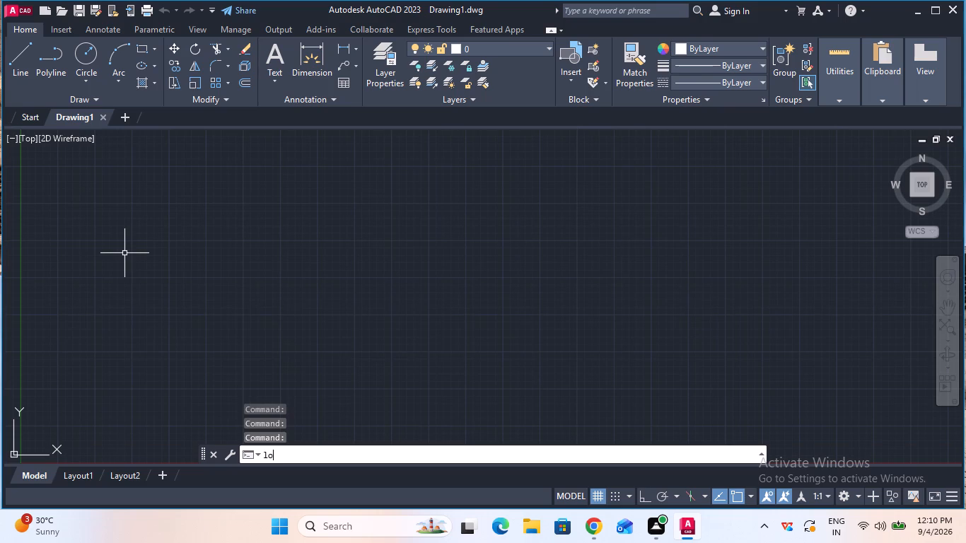
key("g")
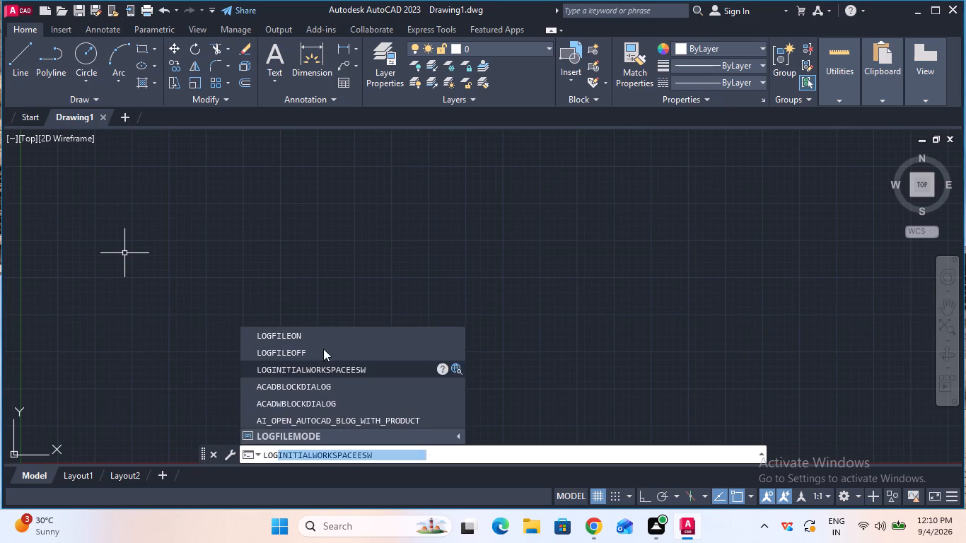
left_click(322, 332)
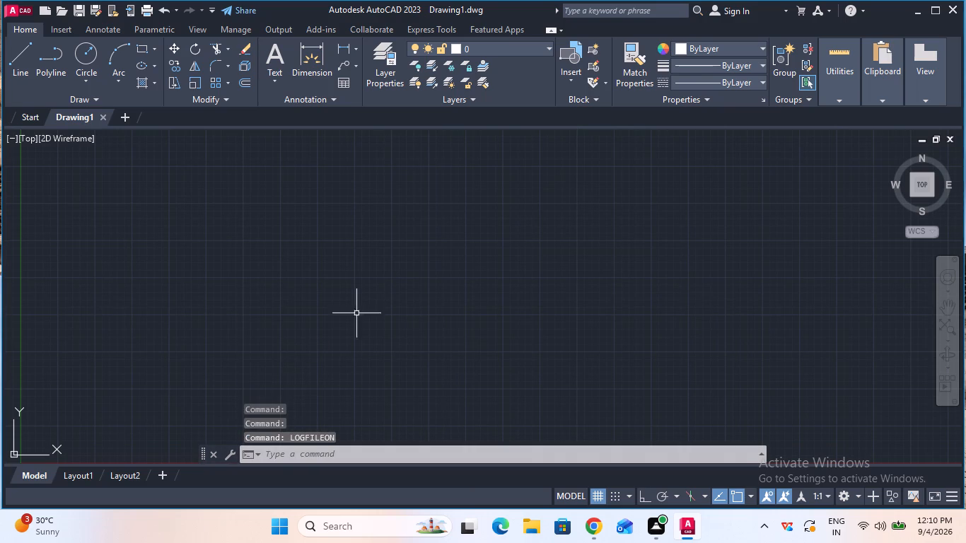
Configure the drawing units to a length precision of 0 and an insertion scale in millimeters.
left_click(319, 454)
type("uni")
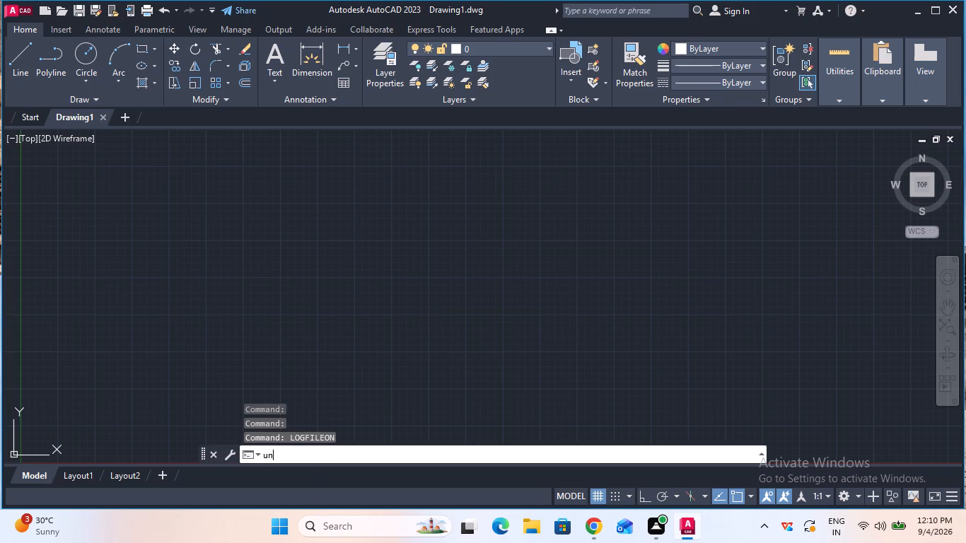
key("t")
left_click(297, 365)
left_click(421, 187)
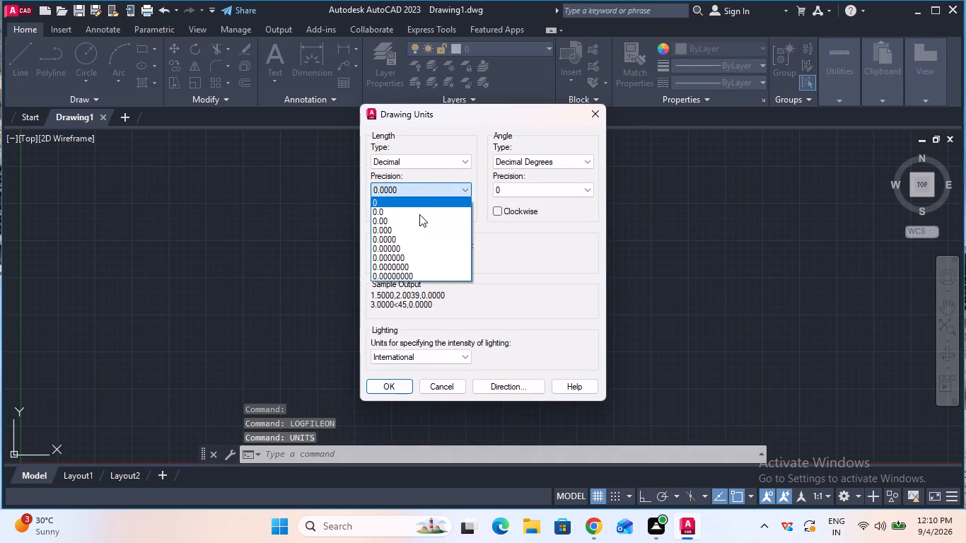
left_click(427, 204)
left_click(428, 258)
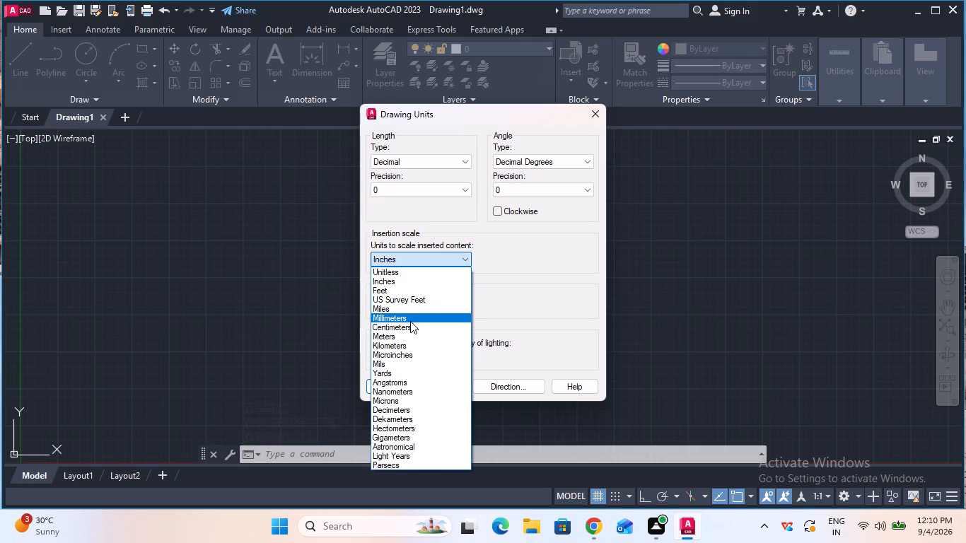
left_click(410, 321)
left_click(405, 384)
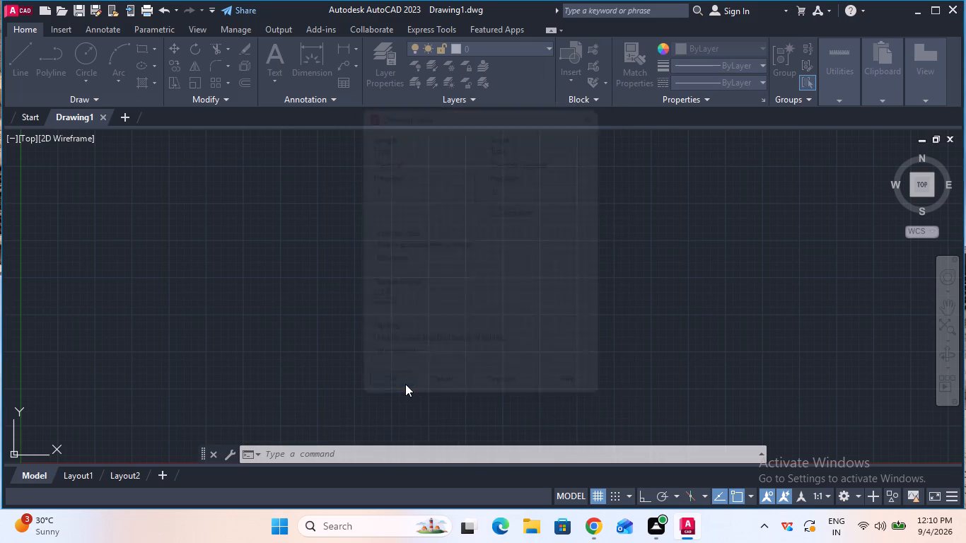
Modify the Standard dimension style so its linear dimensions use a precision of 0.
left_click(352, 448)
key("d")
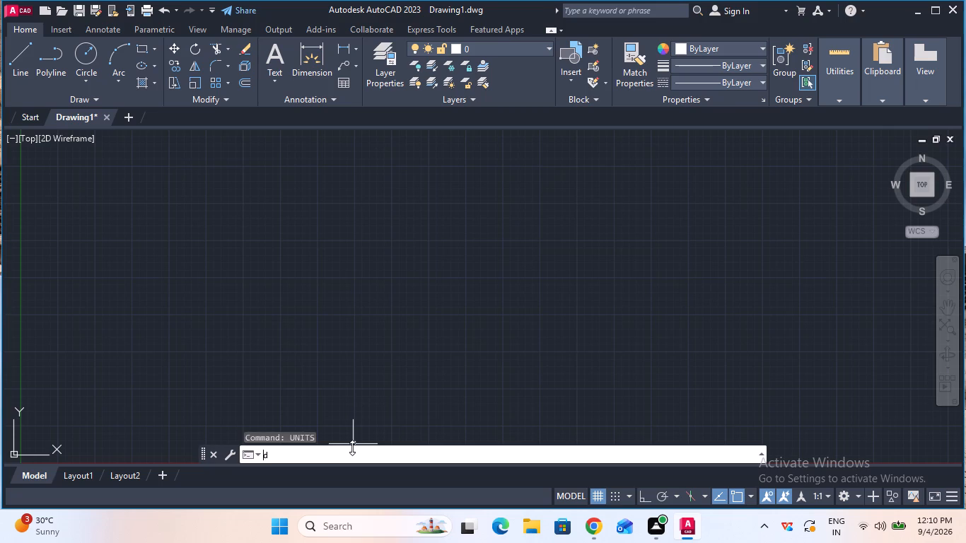
key("Return")
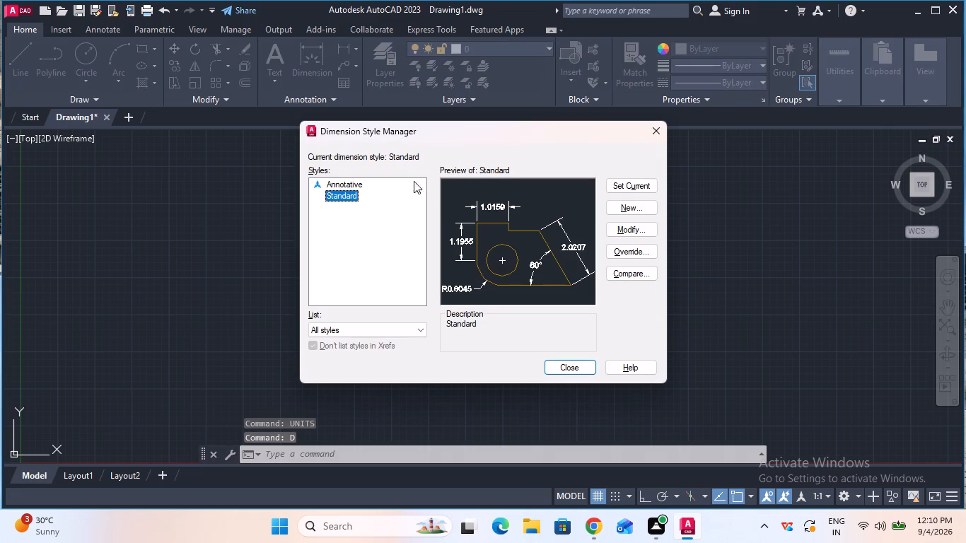
left_click(636, 228)
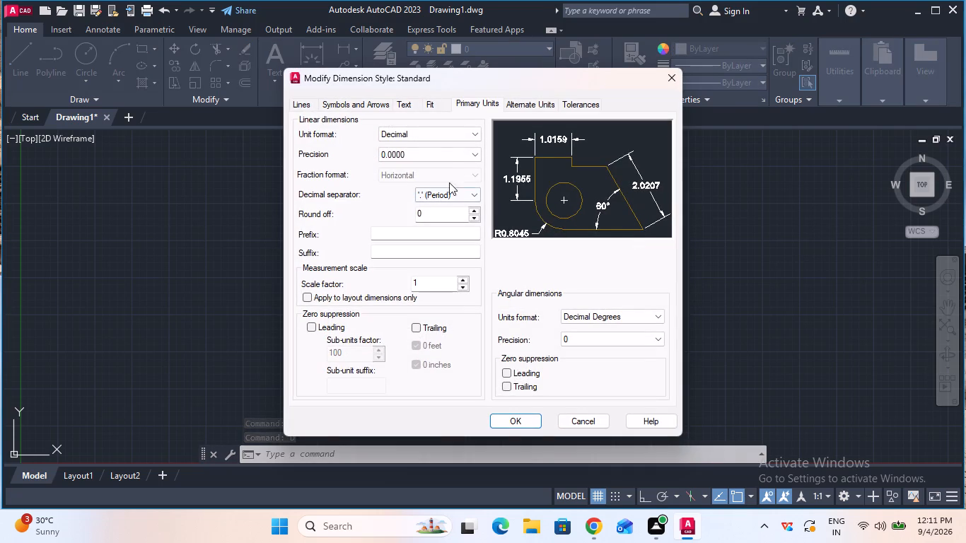
left_click(444, 152)
left_click(444, 164)
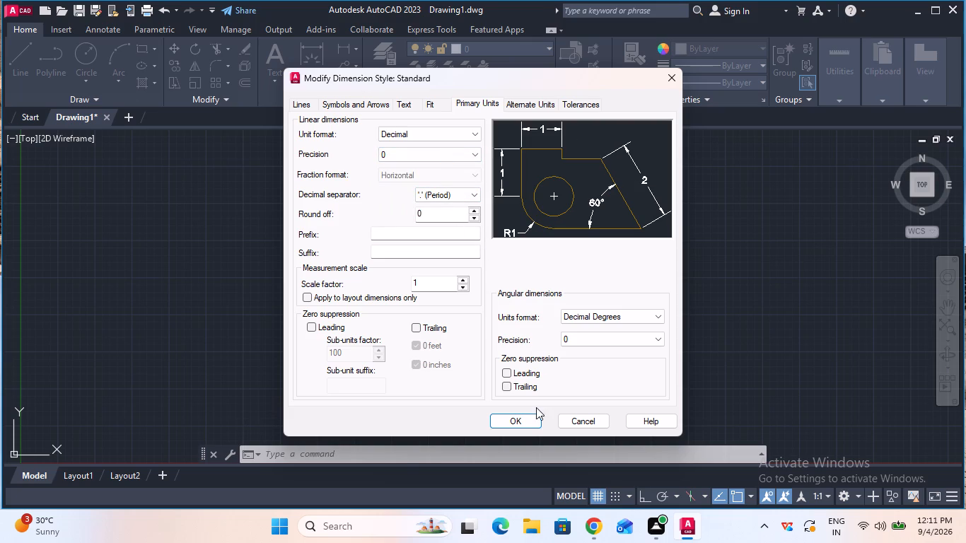
Set the Standard dimension style's text height to 10 with ISO standard alignment, and make the style current.
left_click(395, 100)
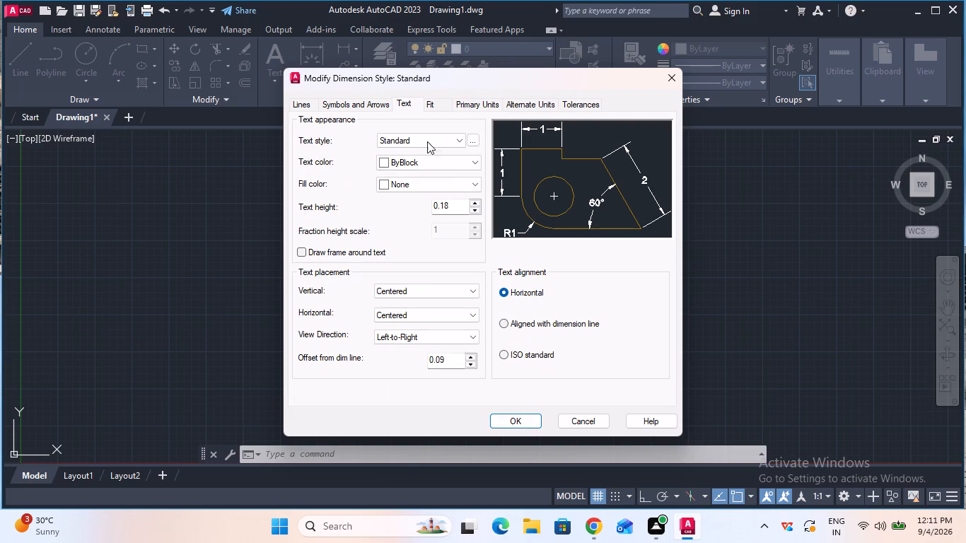
left_click(450, 206)
key("BackSpace")
key("BackSpace")
key("BackSpace")
key("BackSpace")
key("BackSpace")
key("BackSpace")
key("BackSpace")
key("BackSpace")
key("BackSpace")
key("BackSpace")
key("BackSpace")
key("BackSpace")
key("BackSpace")
key("BackSpace")
key("BackSpace")
key("BackSpace")
key("BackSpace")
key("BackSpace")
type("21")
key("BackSpace")
key("BackSpace")
type("10")
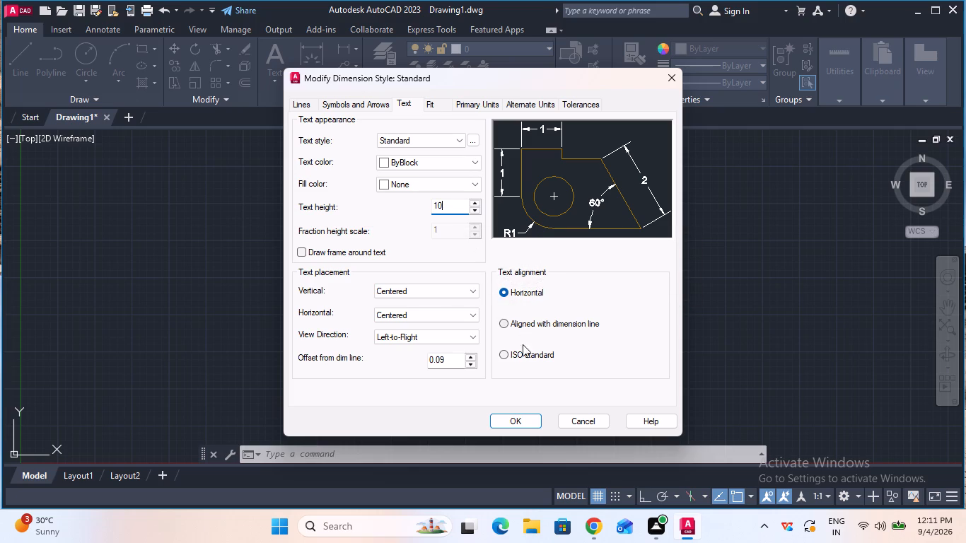
left_click(516, 358)
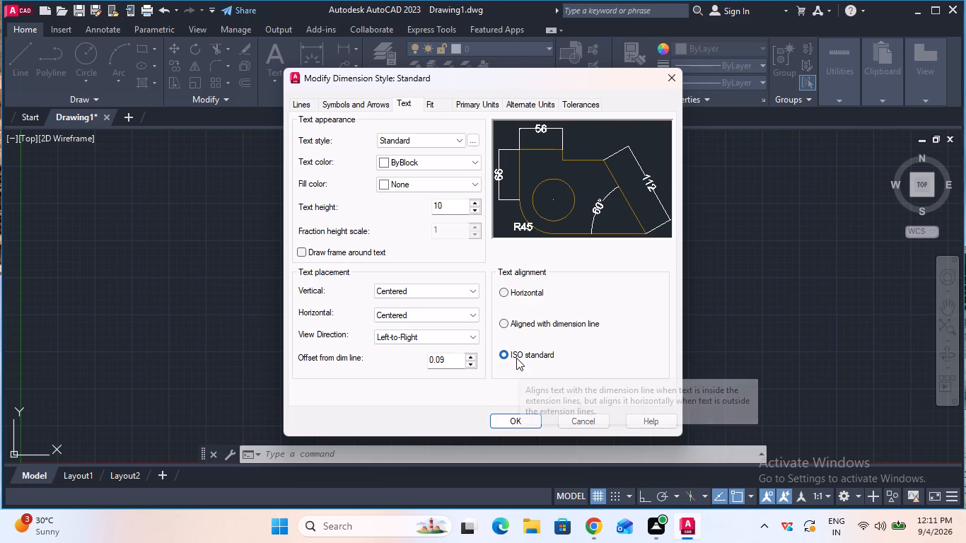
left_click(519, 421)
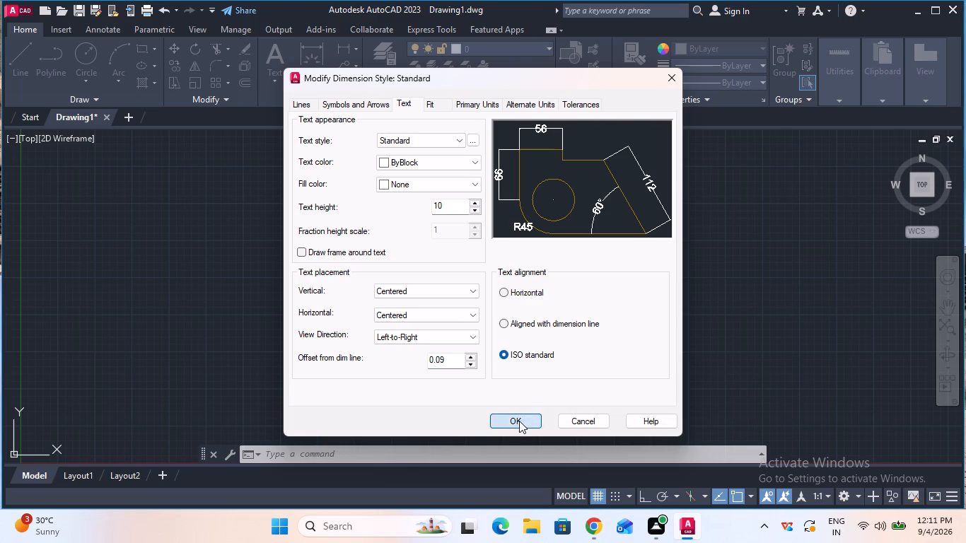
left_click(610, 187)
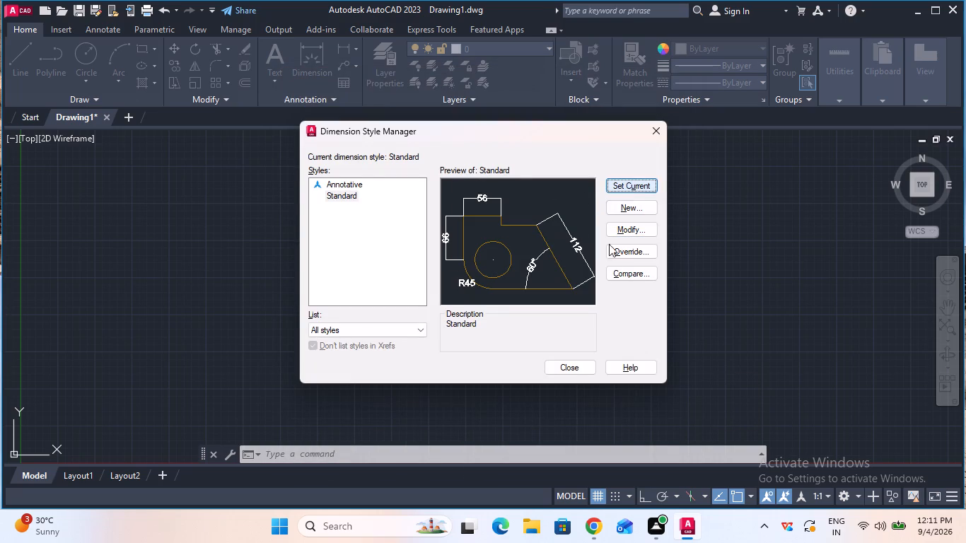
left_click(571, 376)
left_click(572, 368)
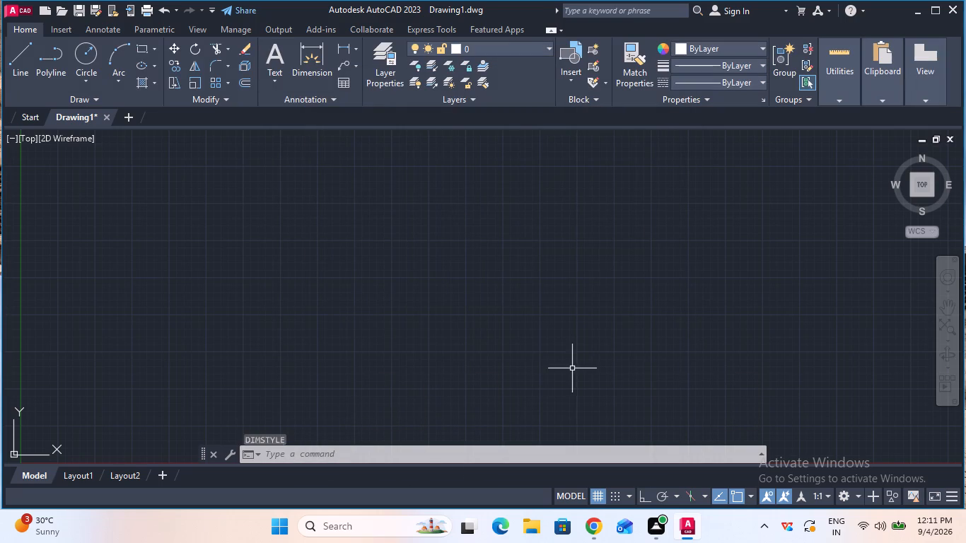
Set the model space limits with the lower corner at 0,0 and the upper corner at 100,100.
left_click(378, 456)
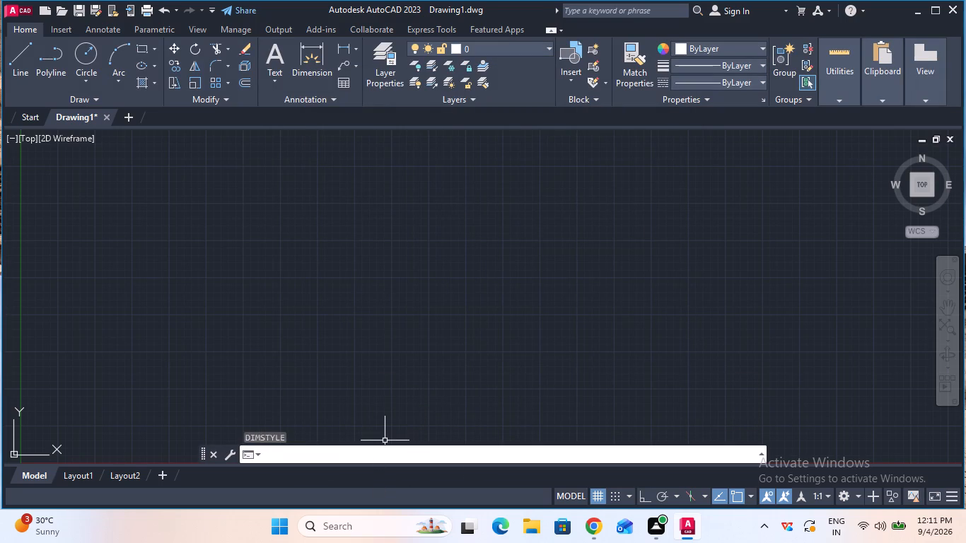
type("lim")
key("i")
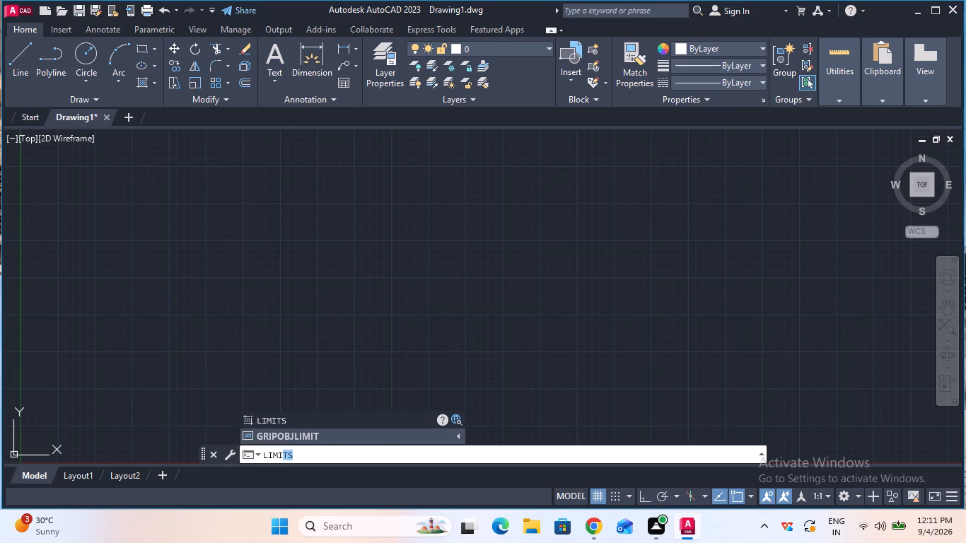
left_click(380, 419)
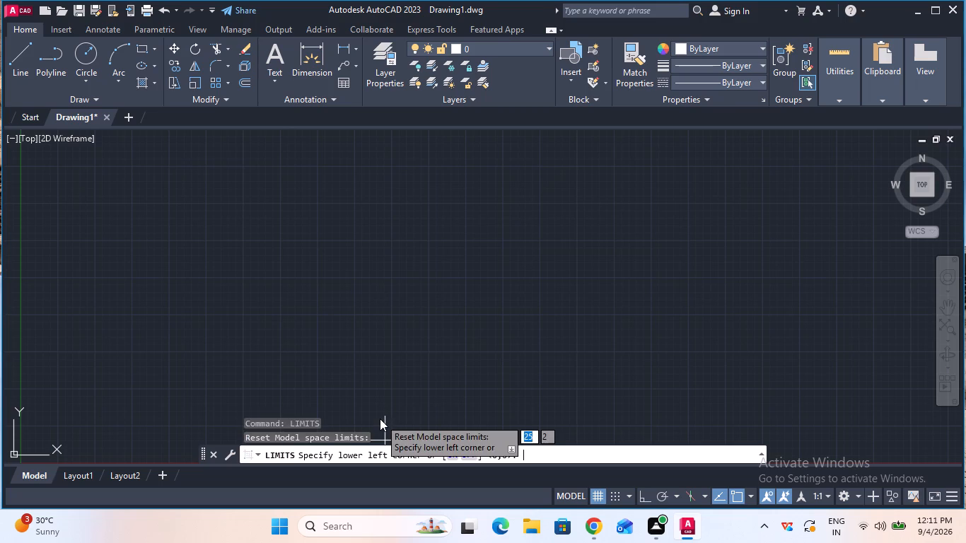
left_click(520, 460)
type("0,0")
key("Return")
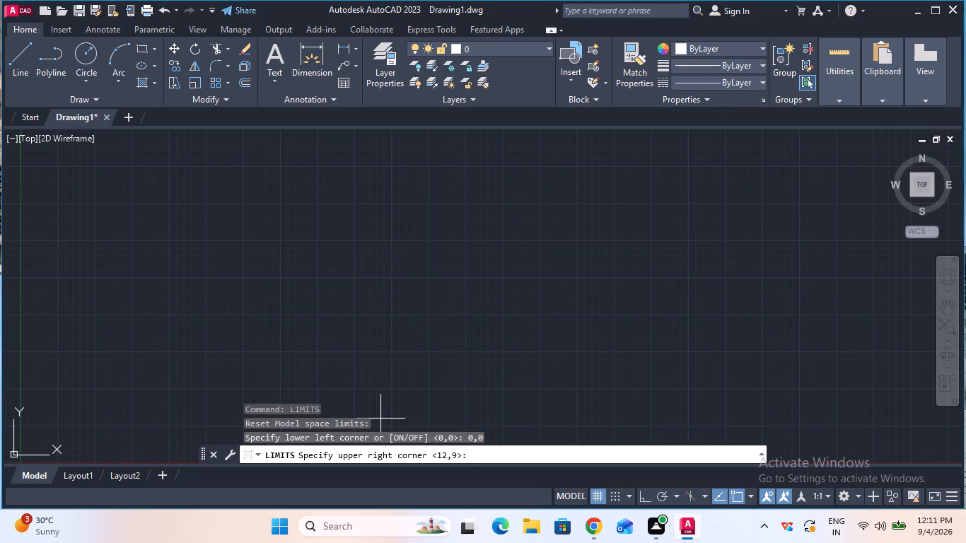
type("100")
type(",100")
key("Return")
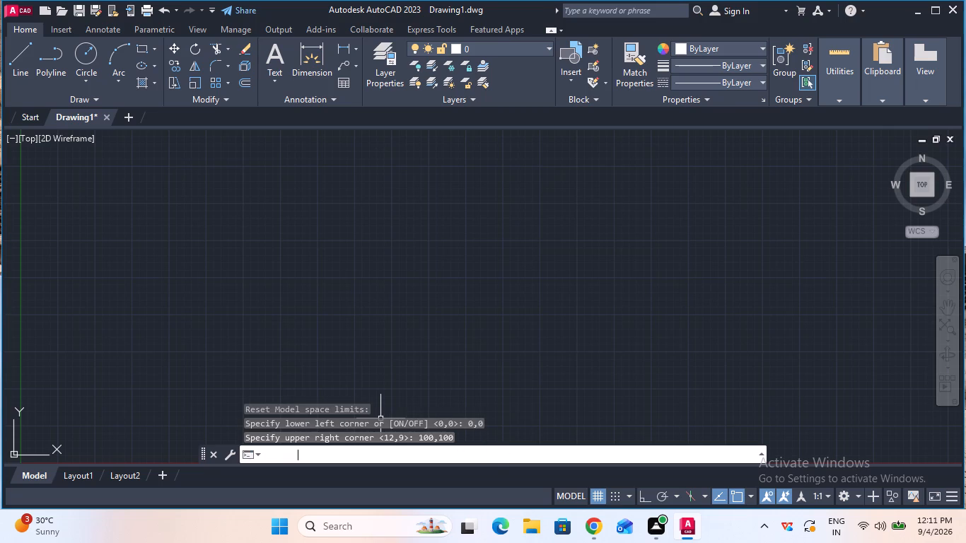
Zoom to All to fit the drawing limits in the view.
key("z")
key("Return")
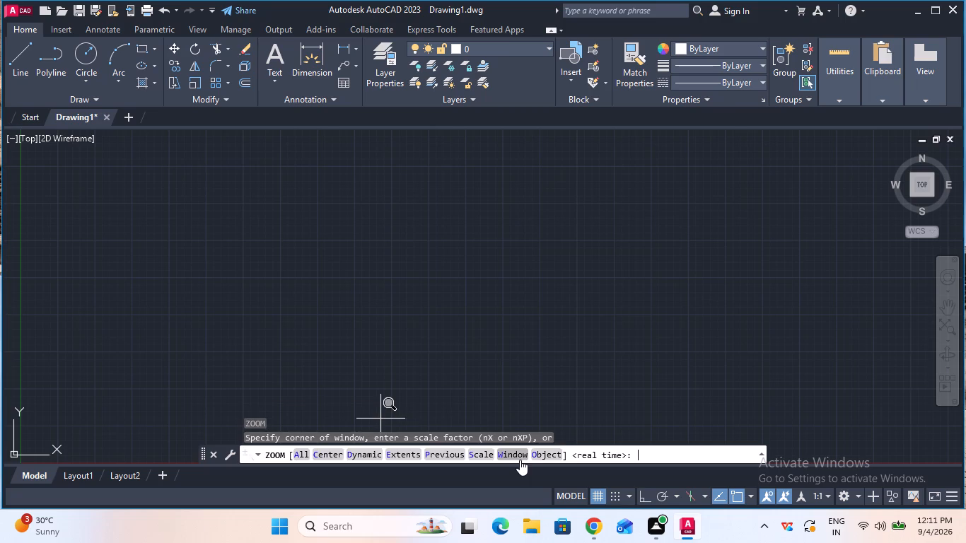
key("a")
key("Return")
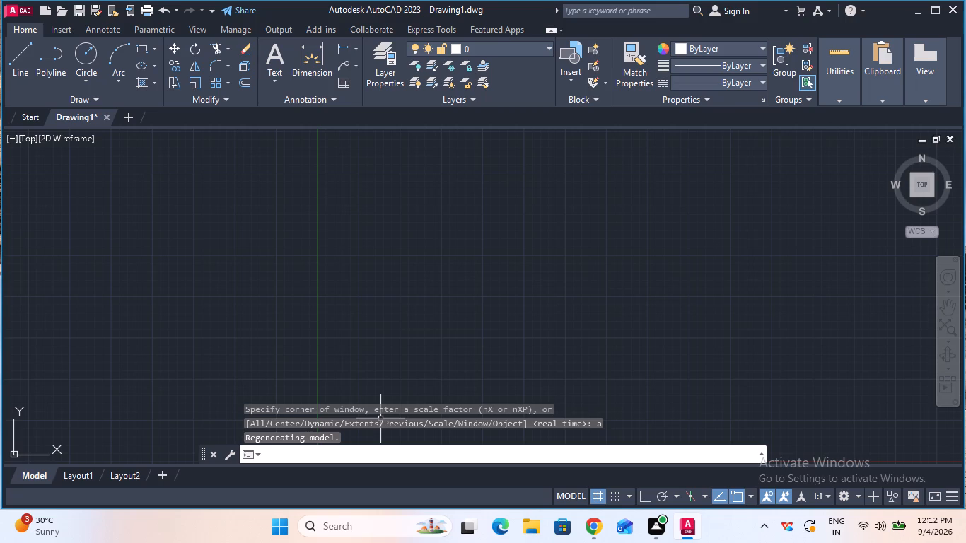
middle_click(520, 460)
middle_click(520, 460)
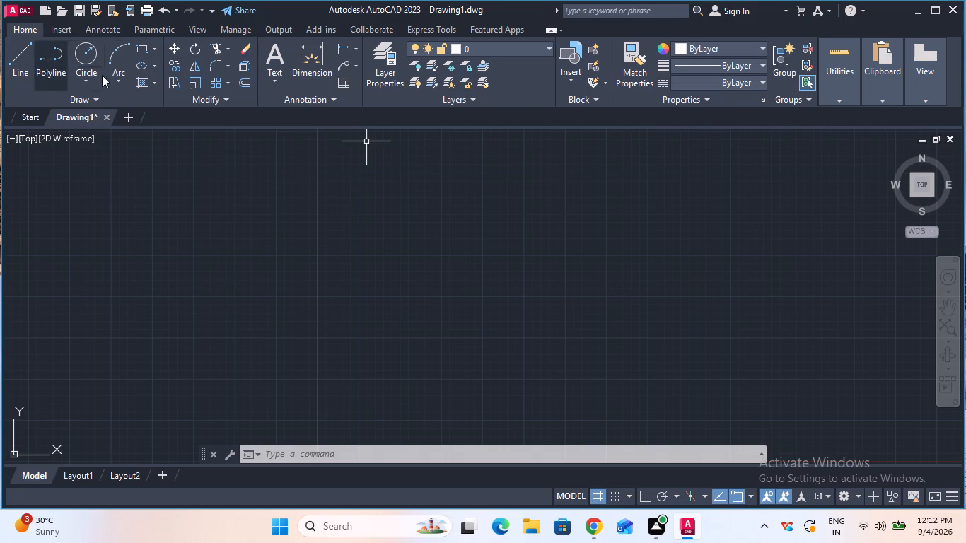
Draw a rectangle 26 mm wide and 24 mm high, extending down and rightward from a first corner at about 66,80.
left_click(146, 45)
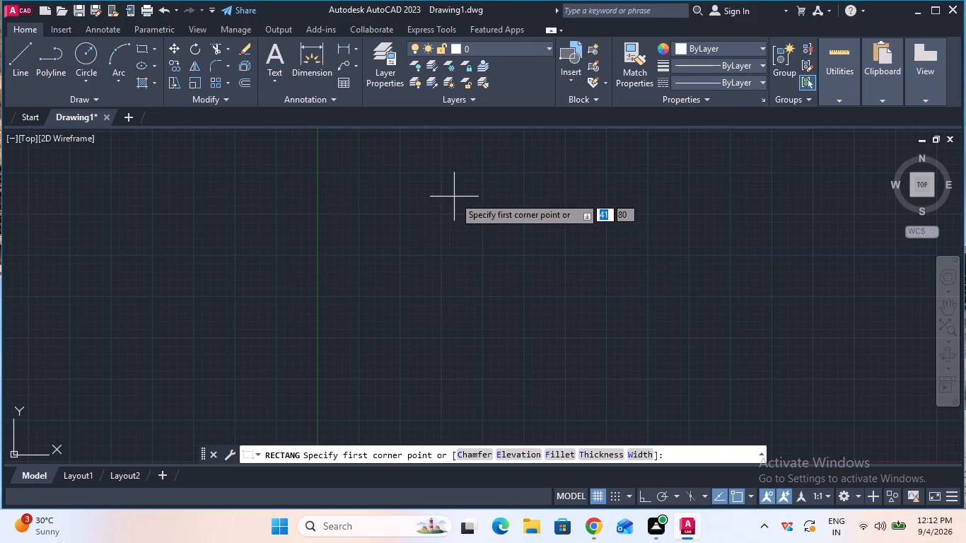
left_click(535, 199)
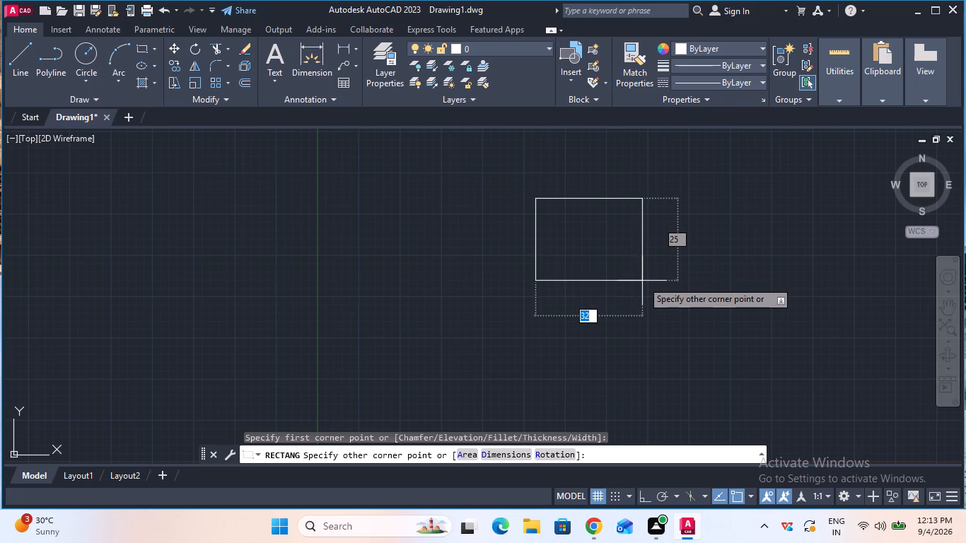
key("2")
key("6")
key("Tab")
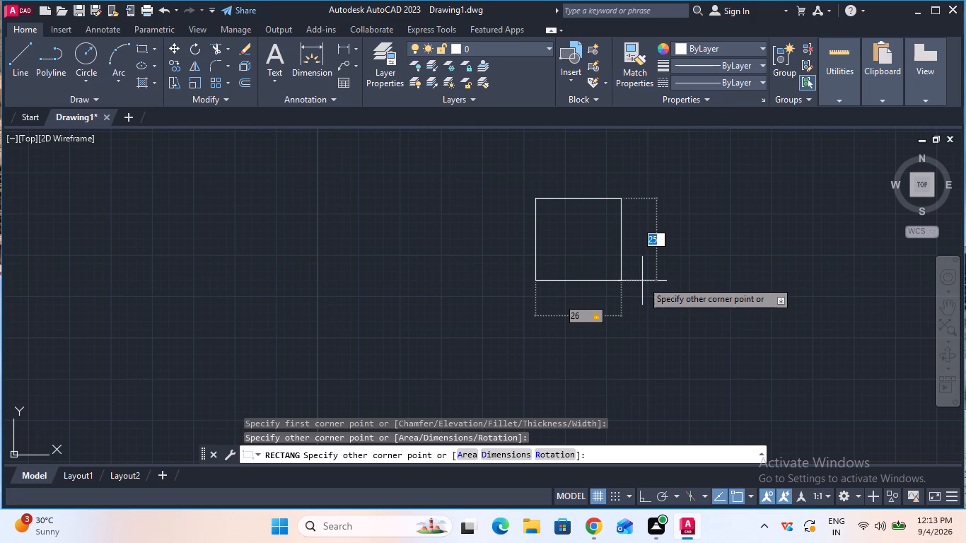
key("2")
key("4")
key("Return")
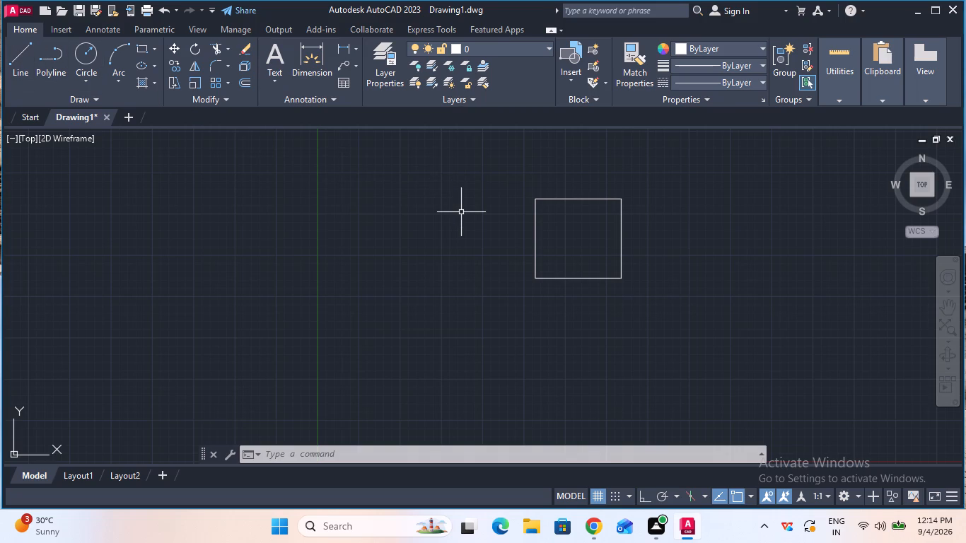
Turn on Ortho mode and draw a circle of about 7 mm radius at the rectangle's geometric center.
key("F8")
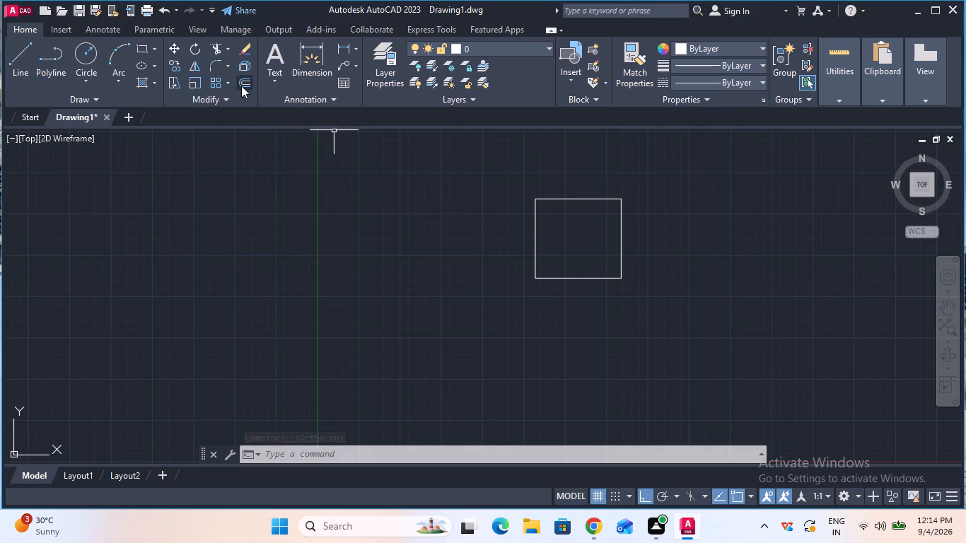
left_click(93, 46)
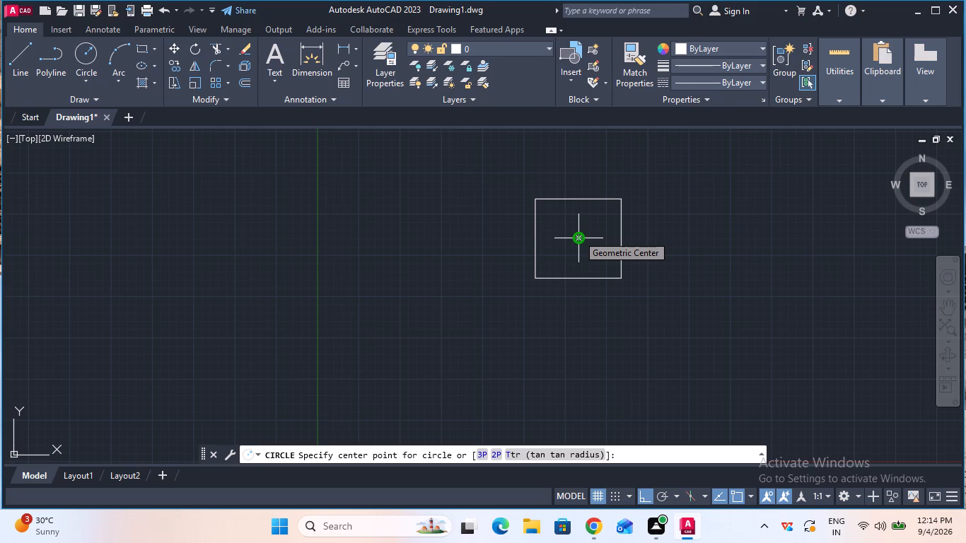
left_click(578, 235)
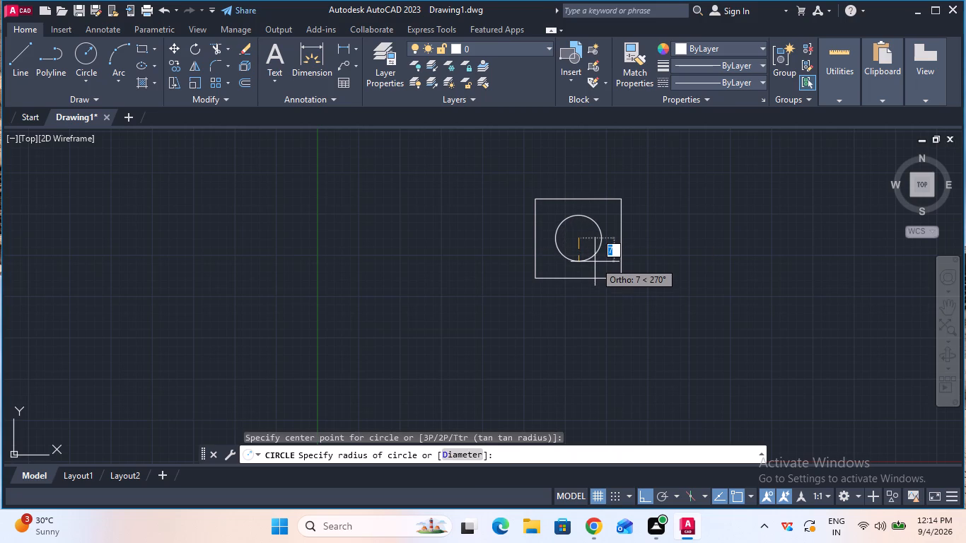
left_click(595, 262)
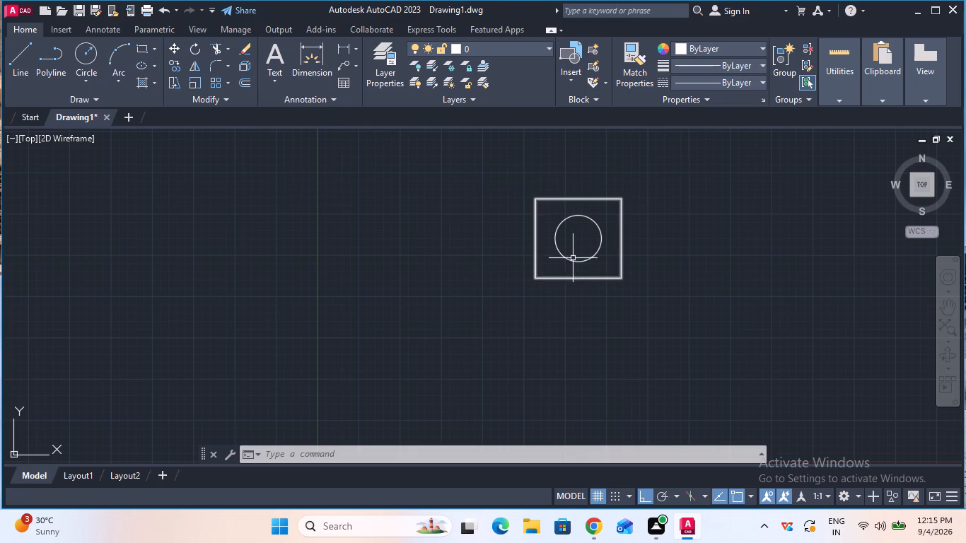
Add a vertical and a horizontal centerline between the rectangle's opposite sides, using the Centerline command.
type("cl")
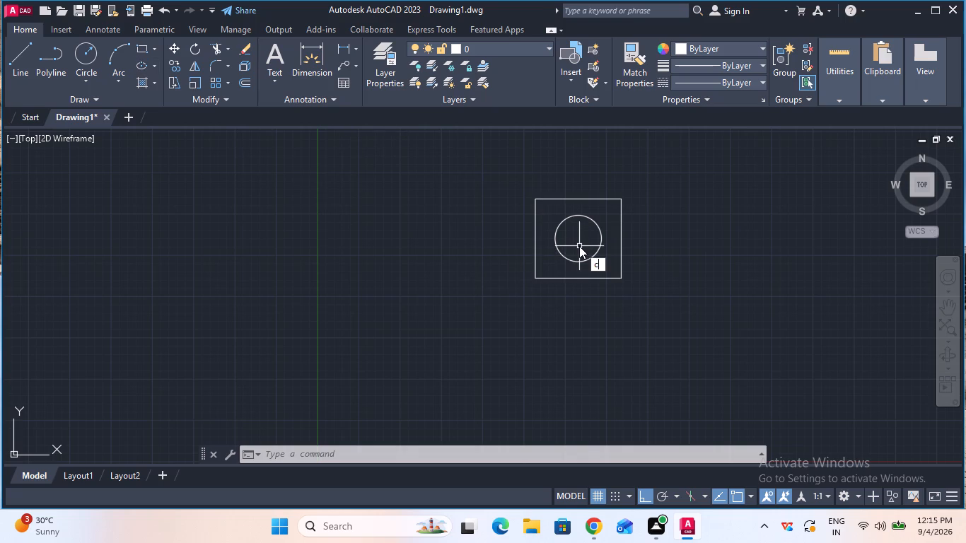
left_click(632, 276)
left_click(535, 237)
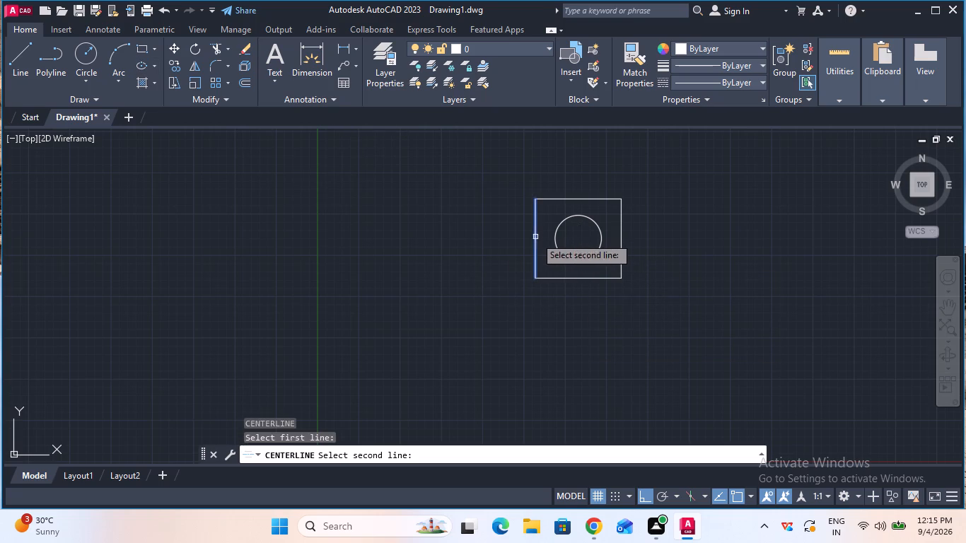
left_click(623, 241)
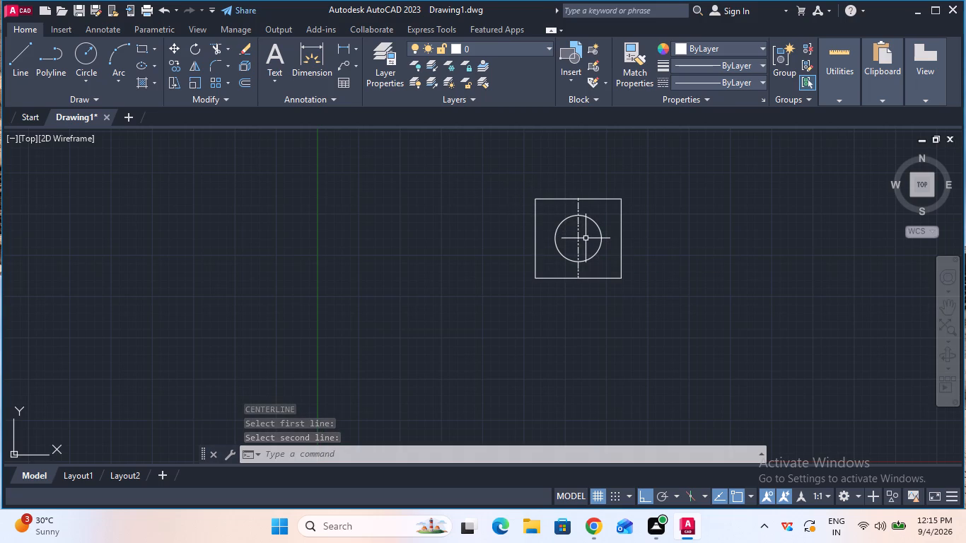
type("cl")
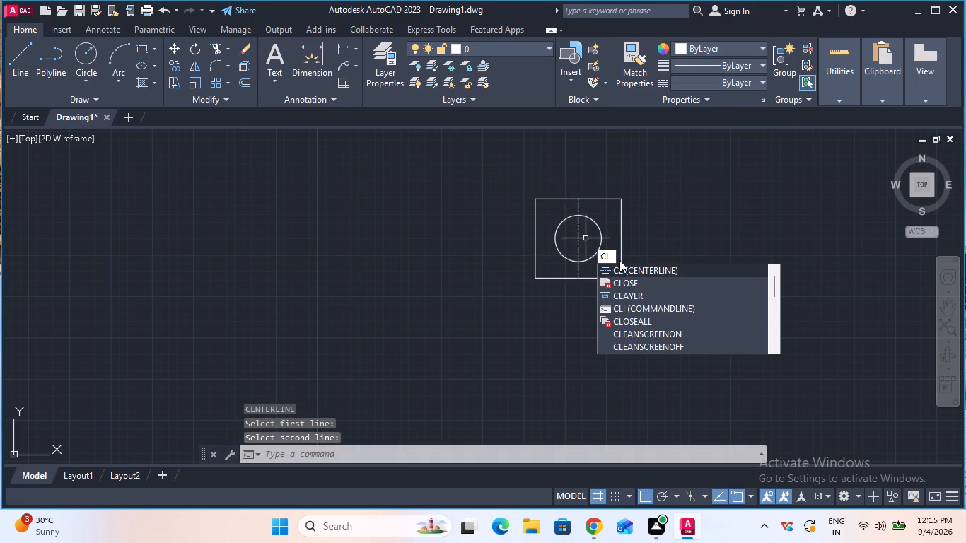
left_click(631, 269)
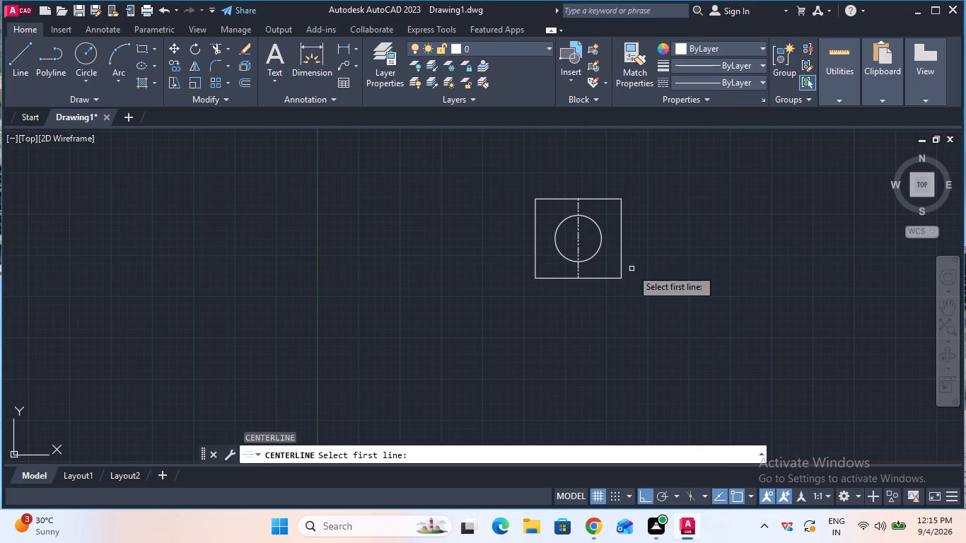
left_click(587, 199)
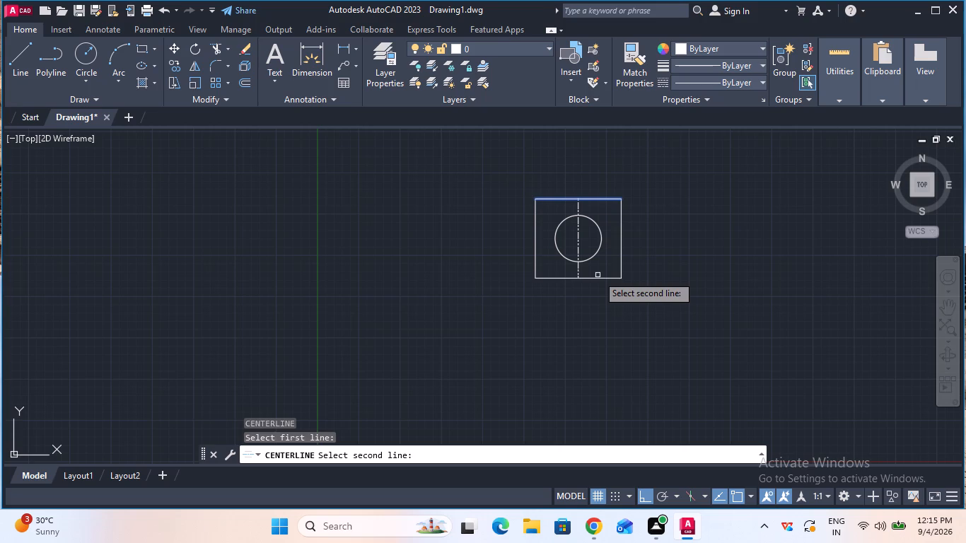
left_click(598, 279)
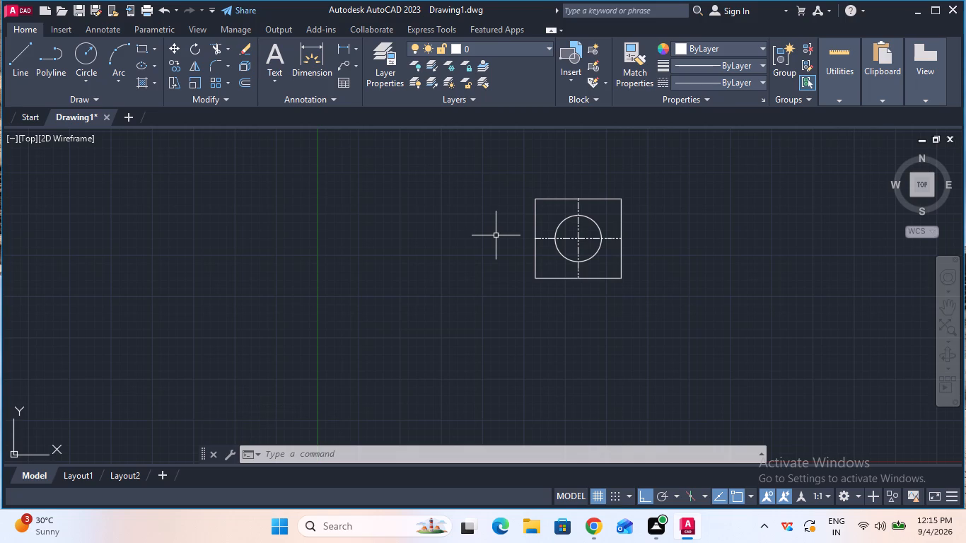
Explode the rectangle and both centerlines, selecting the whole figure including the circle.
left_click(215, 53)
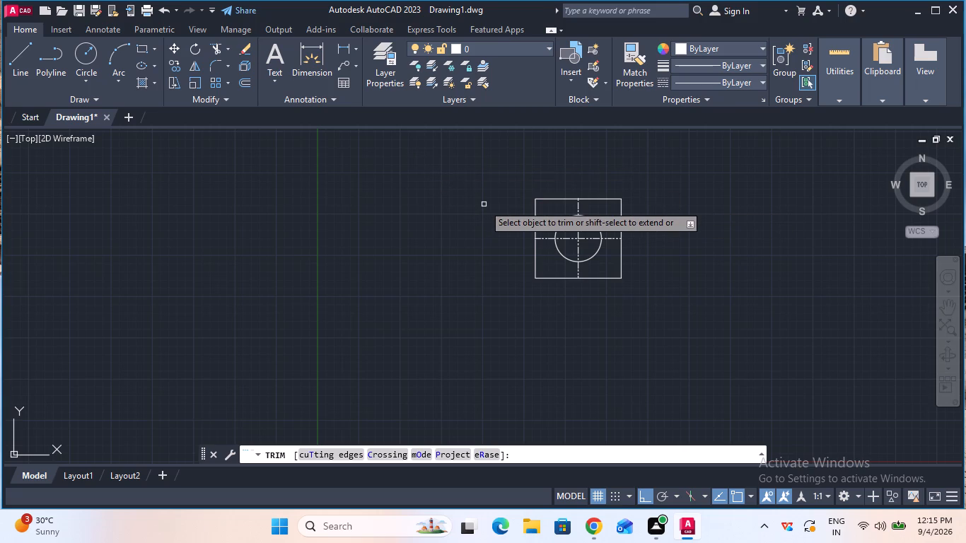
key("Escape")
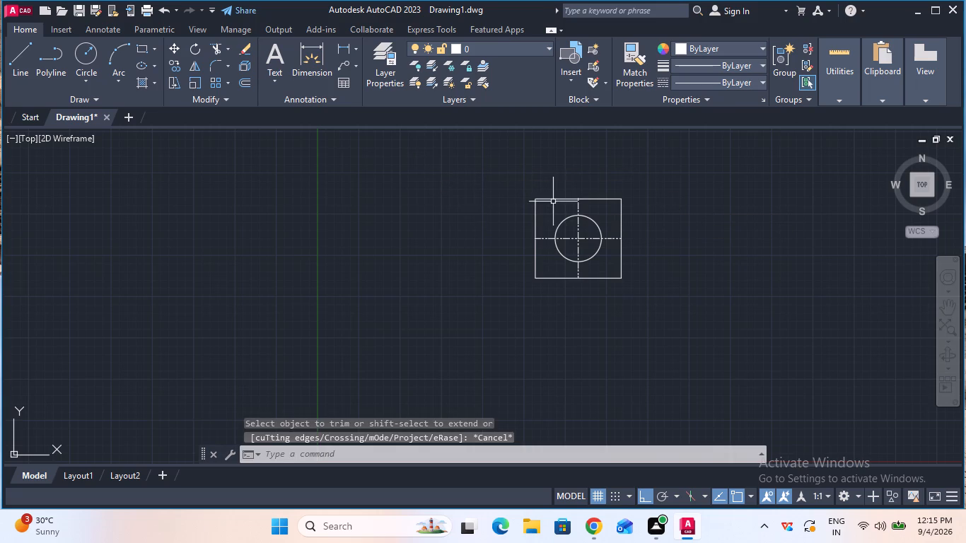
left_click(508, 182)
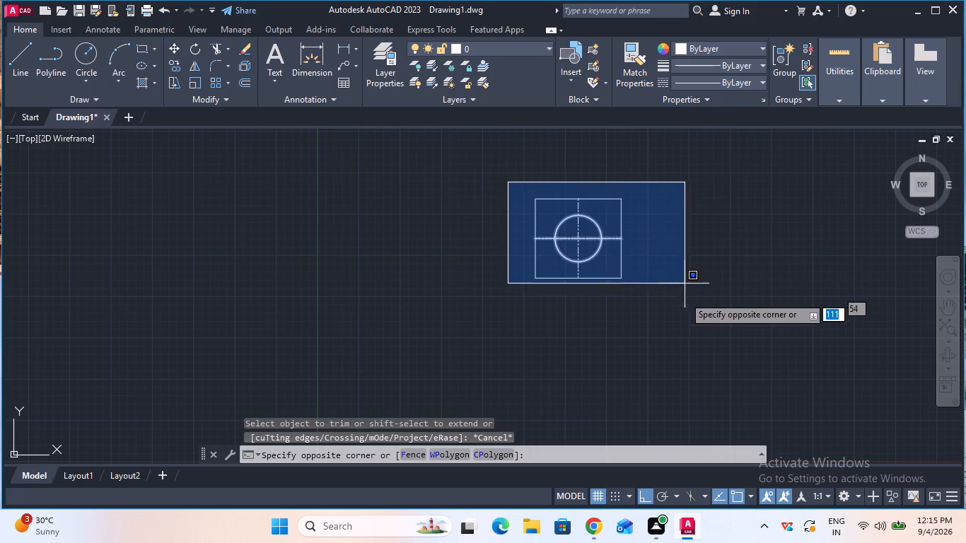
left_click(683, 315)
type("ex")
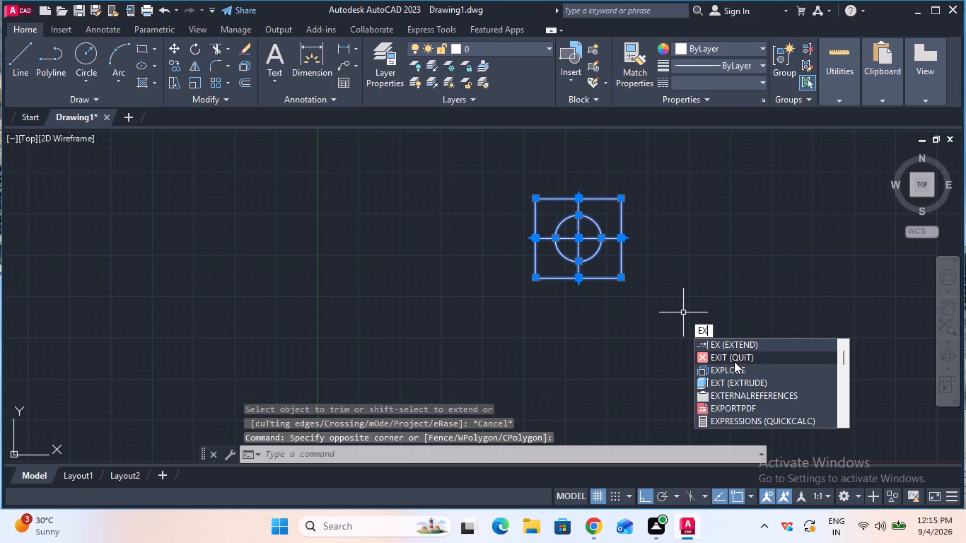
left_click(734, 367)
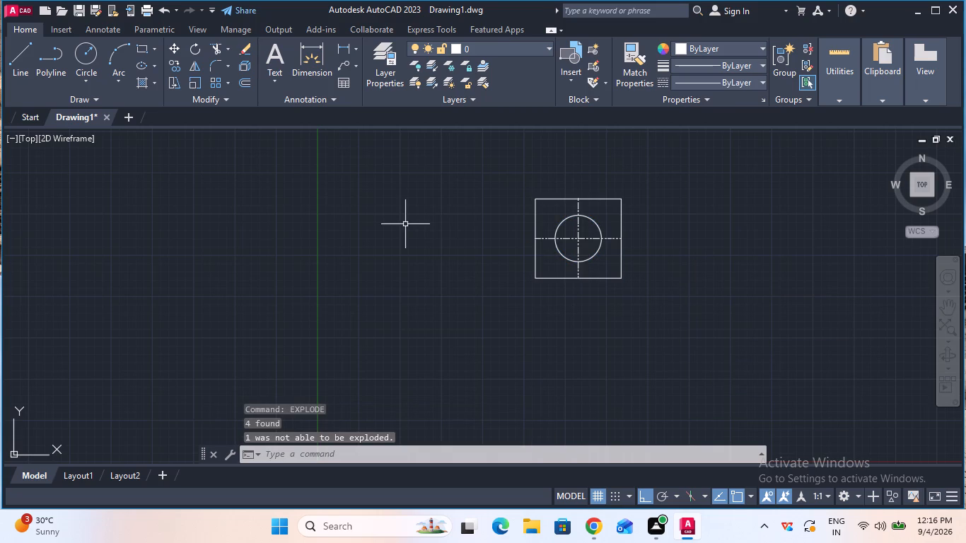
Trim the four centerline portions between the circle and the rectangle's sides, keeping only those inside the circle.
double_click(219, 52)
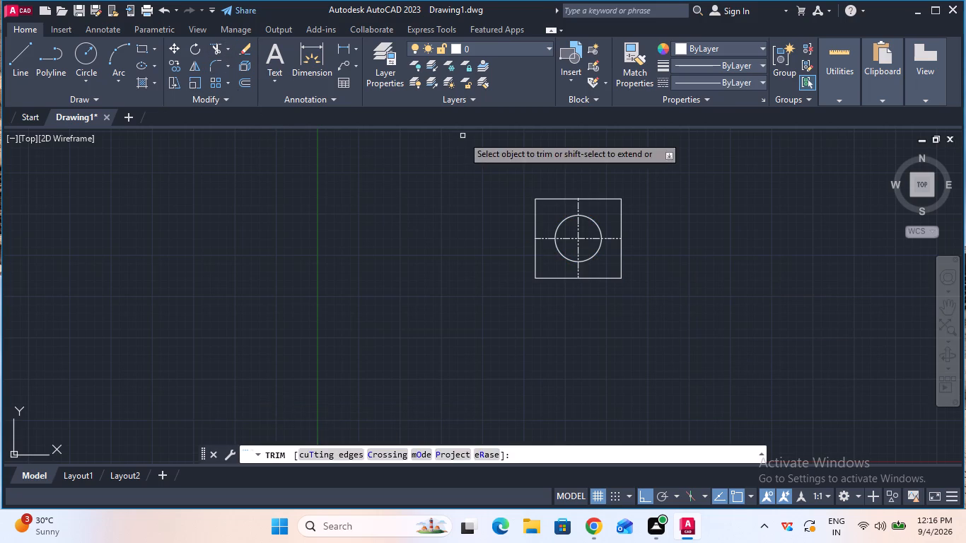
left_click(578, 209)
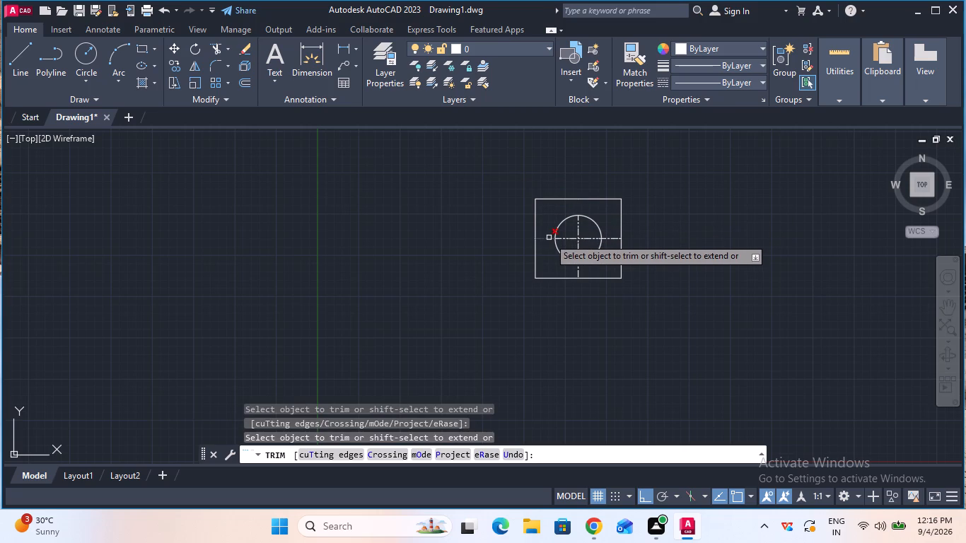
left_click(549, 238)
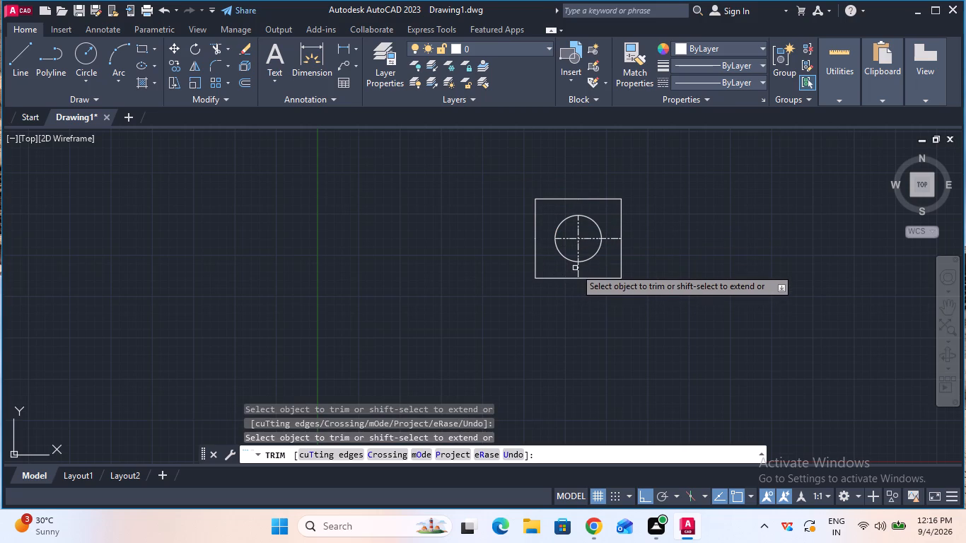
left_click(578, 269)
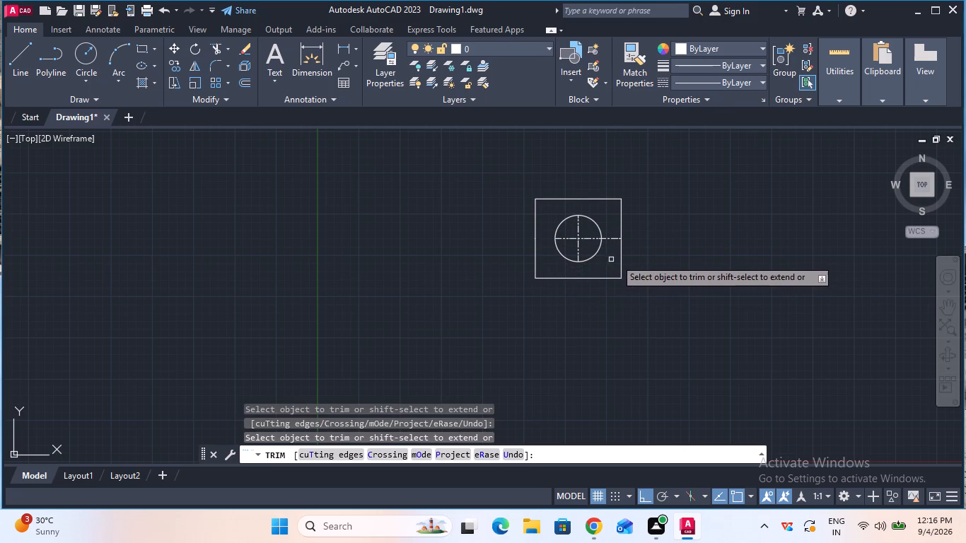
left_click(607, 240)
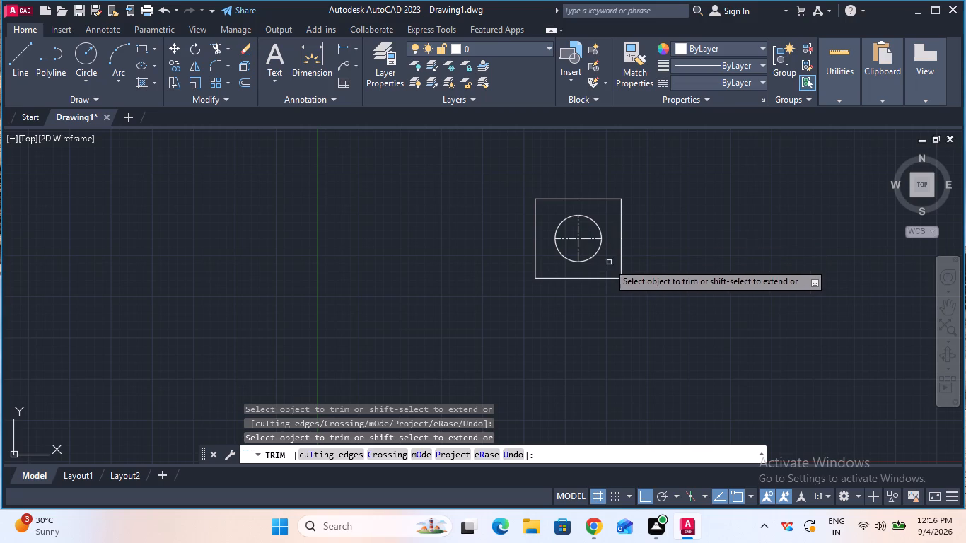
key("Escape")
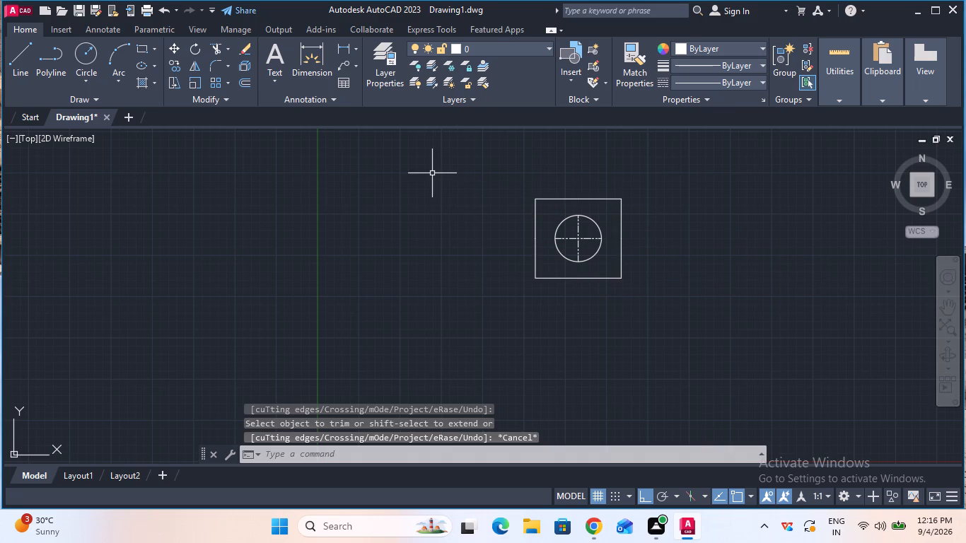
Select the whole figure and use Join to combine the rectangle's four sides into one polyline.
left_click(489, 175)
left_click(653, 315)
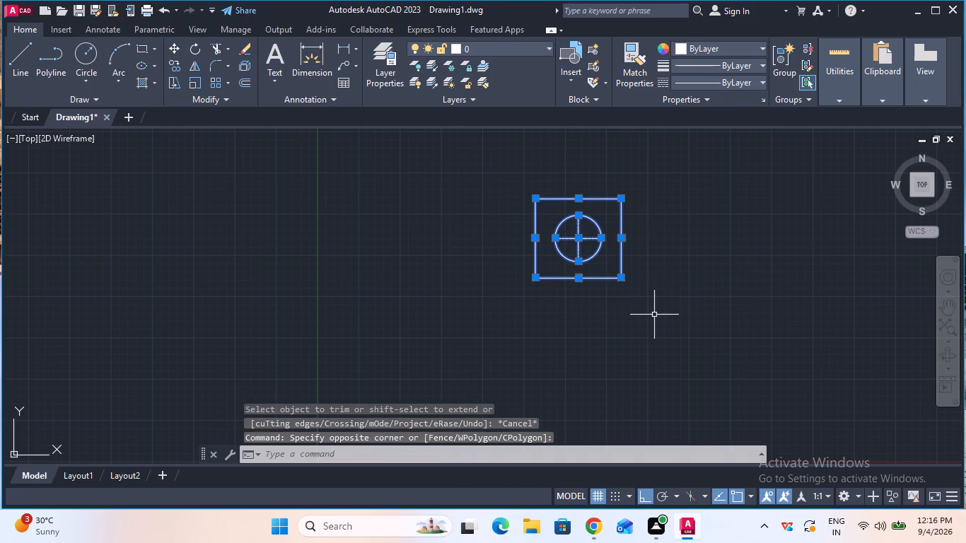
type("joi")
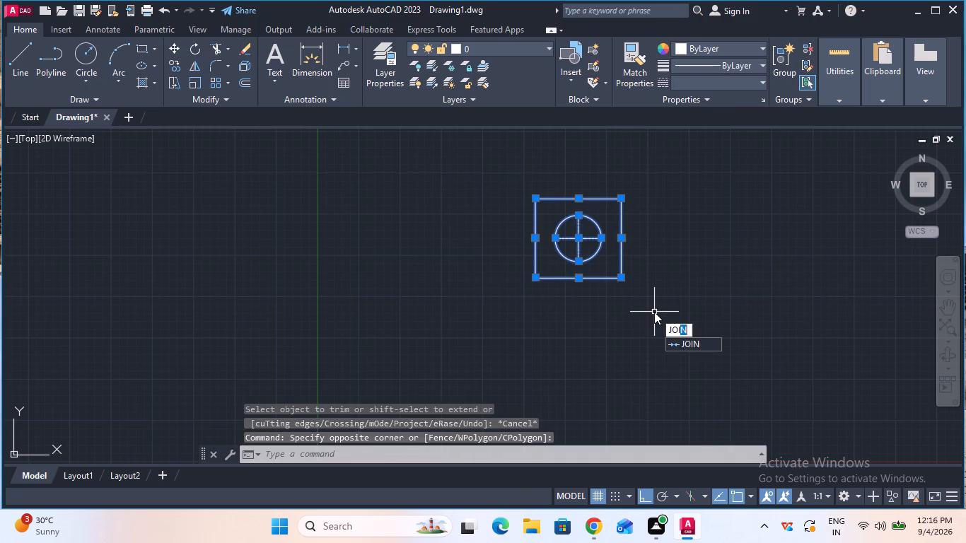
left_click(706, 343)
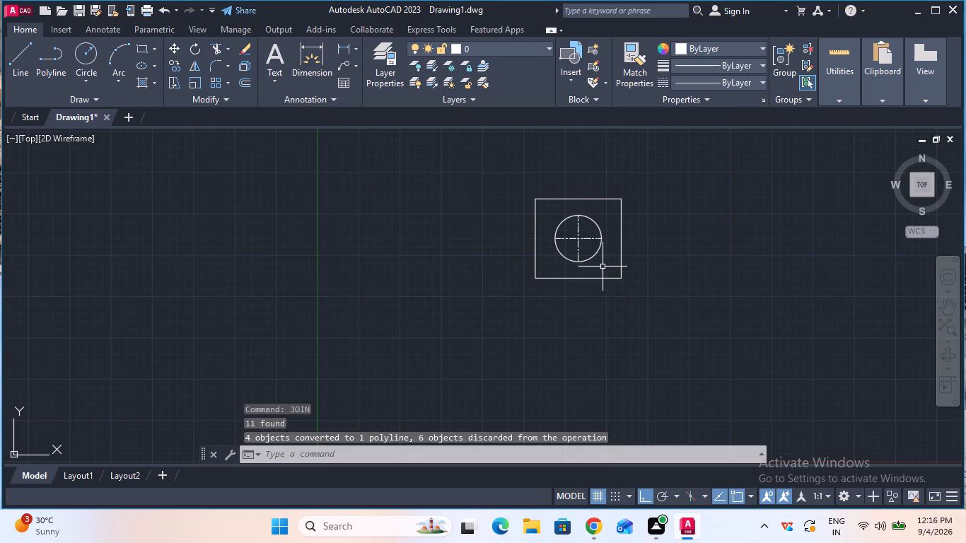
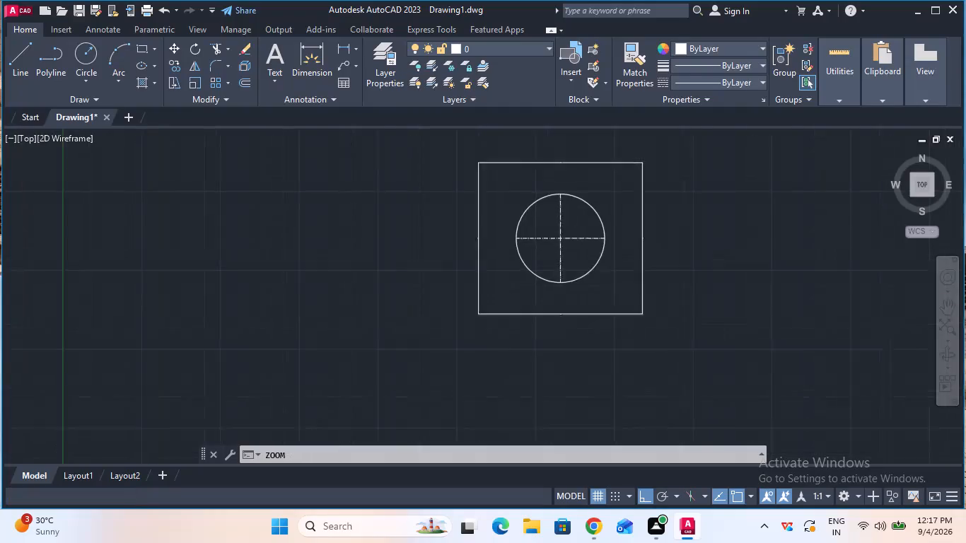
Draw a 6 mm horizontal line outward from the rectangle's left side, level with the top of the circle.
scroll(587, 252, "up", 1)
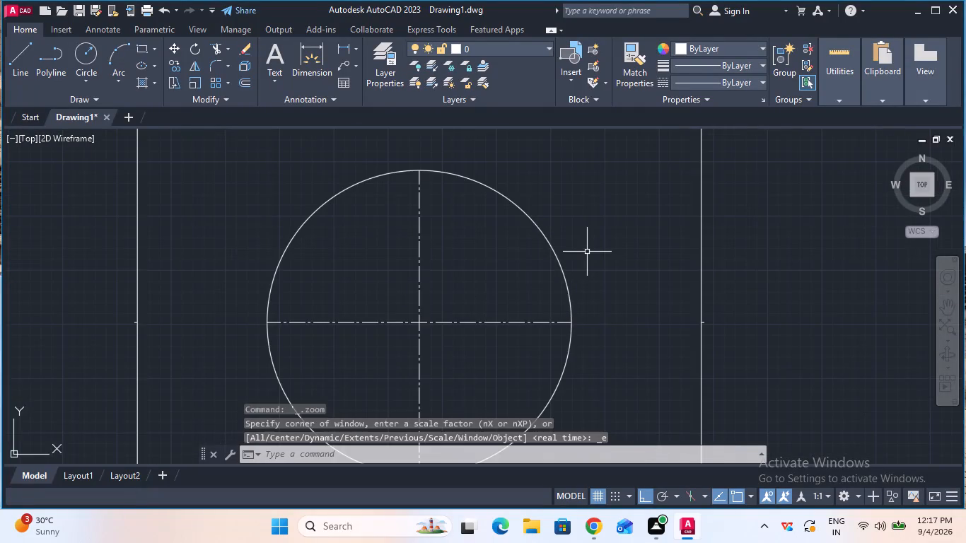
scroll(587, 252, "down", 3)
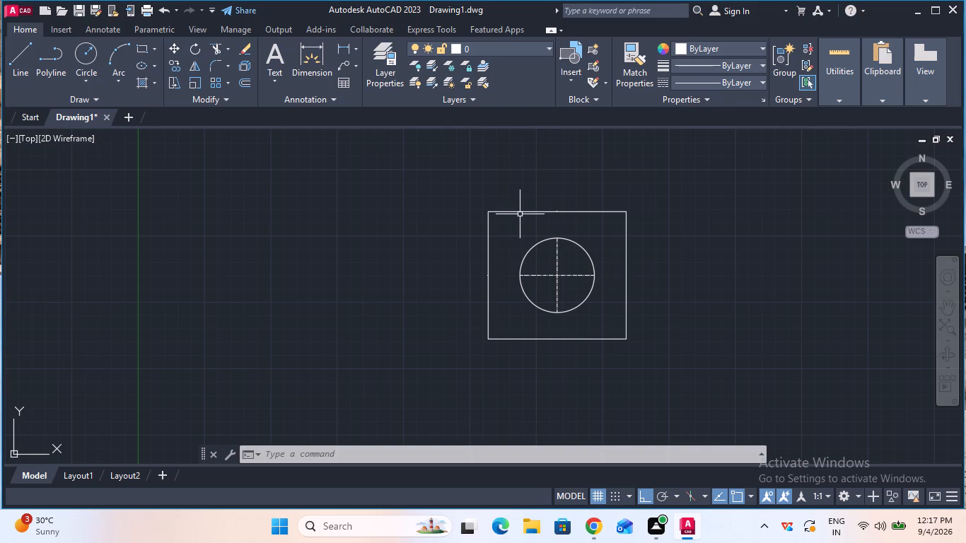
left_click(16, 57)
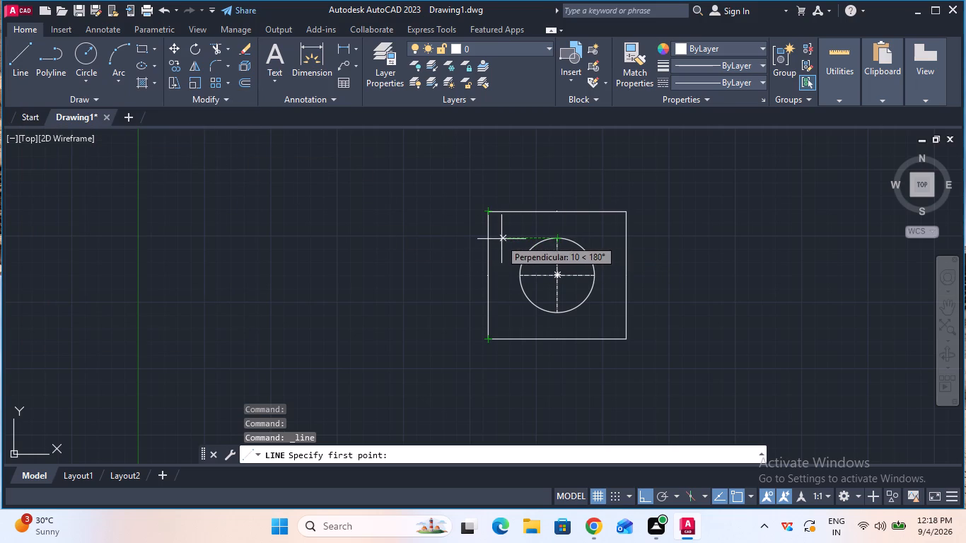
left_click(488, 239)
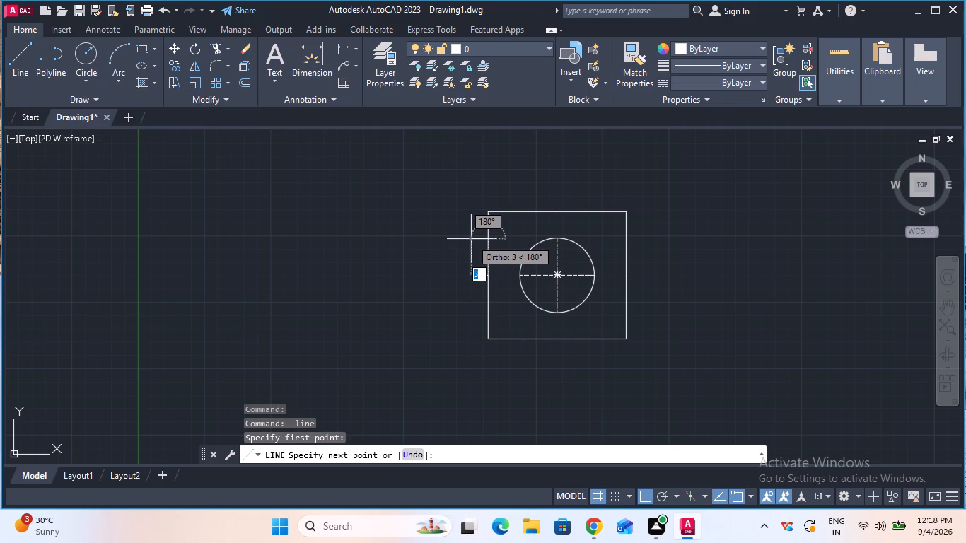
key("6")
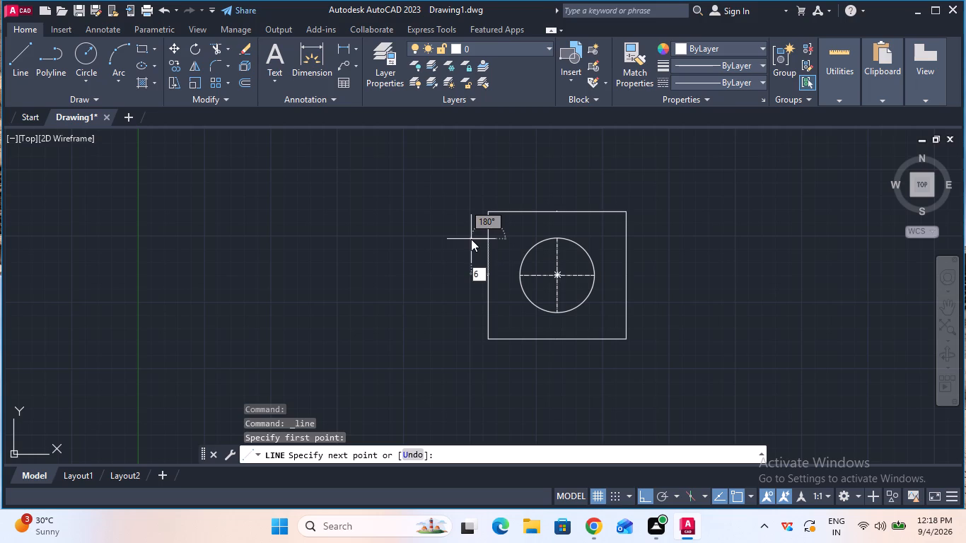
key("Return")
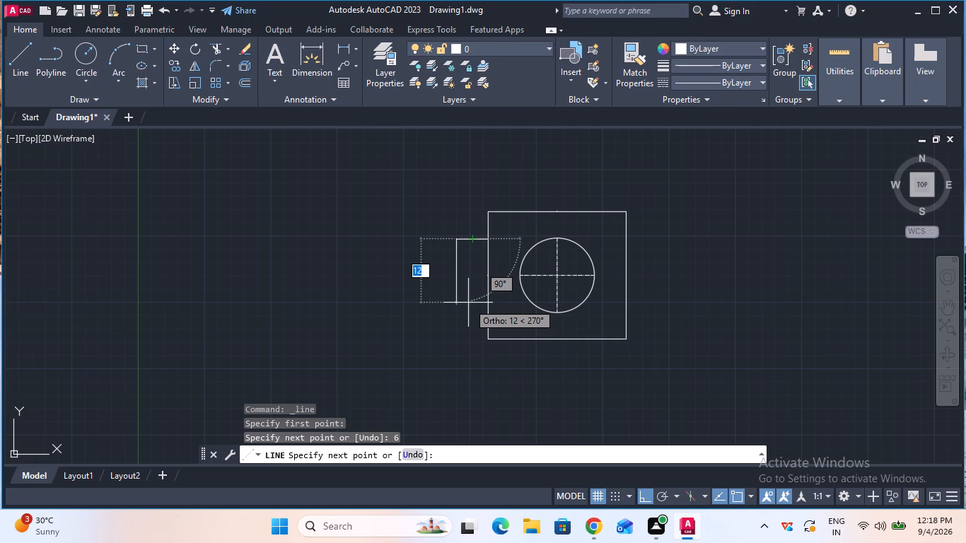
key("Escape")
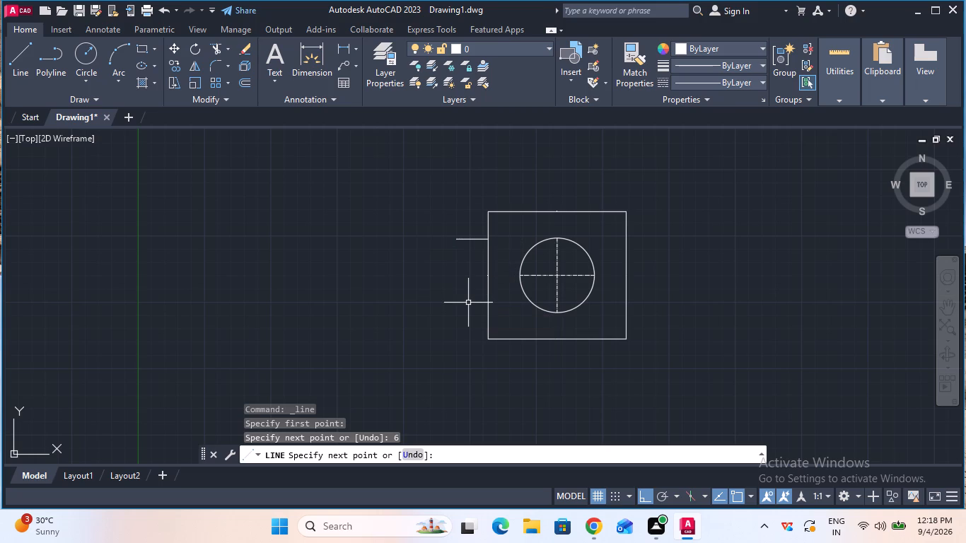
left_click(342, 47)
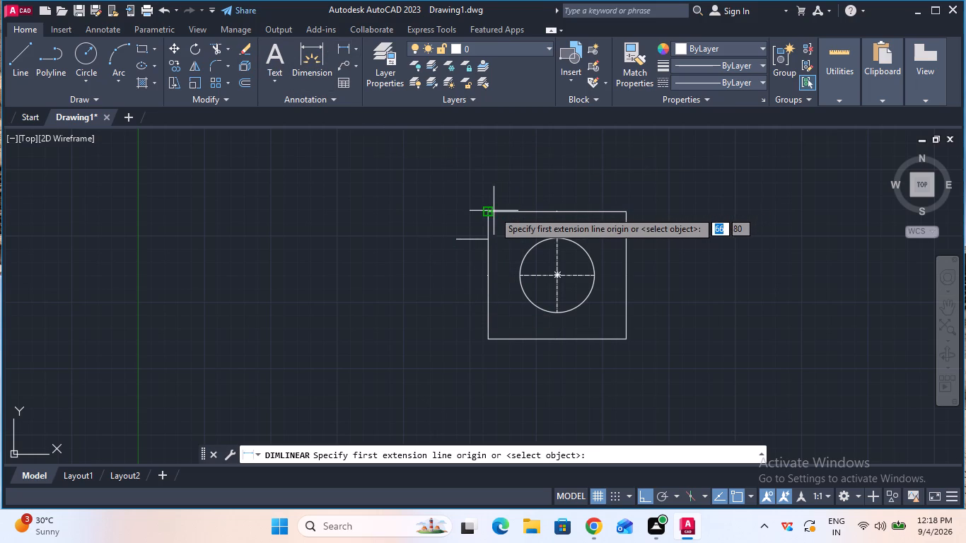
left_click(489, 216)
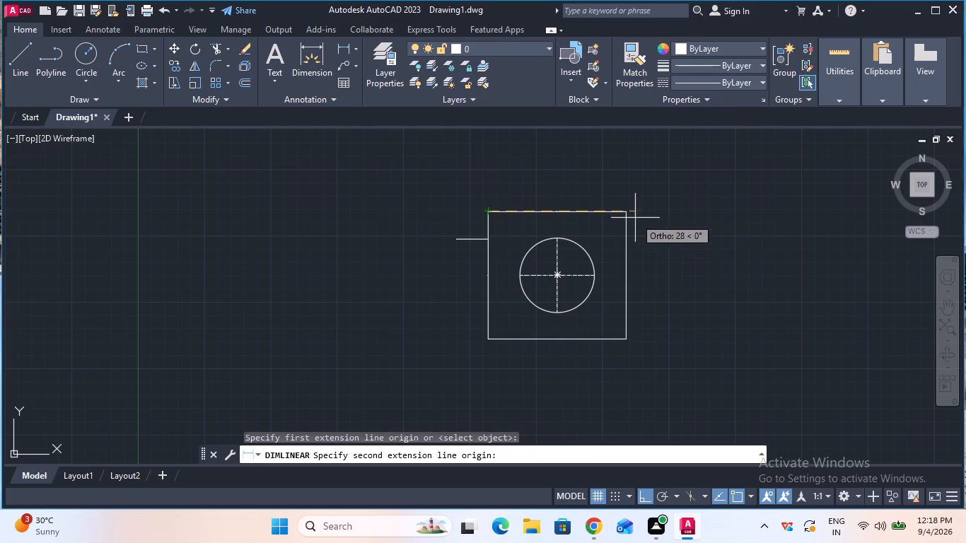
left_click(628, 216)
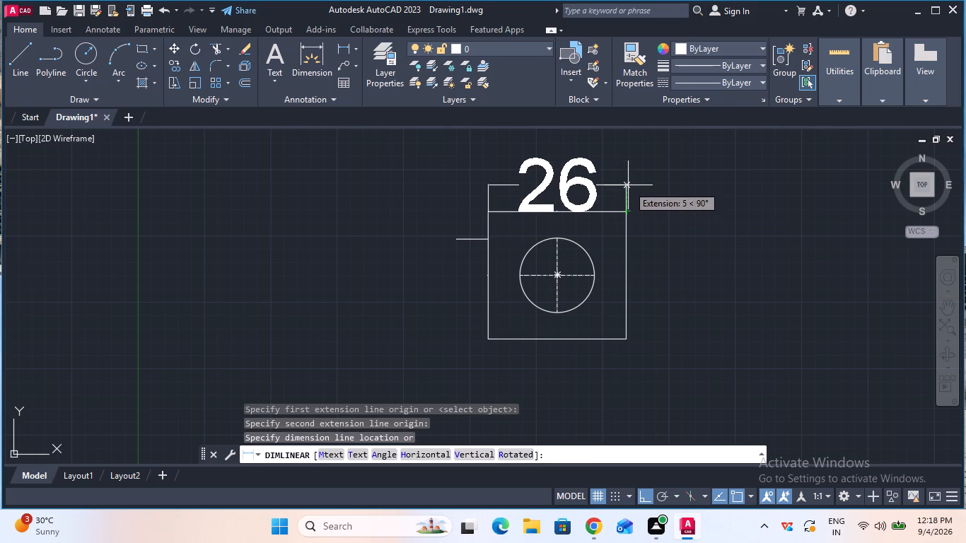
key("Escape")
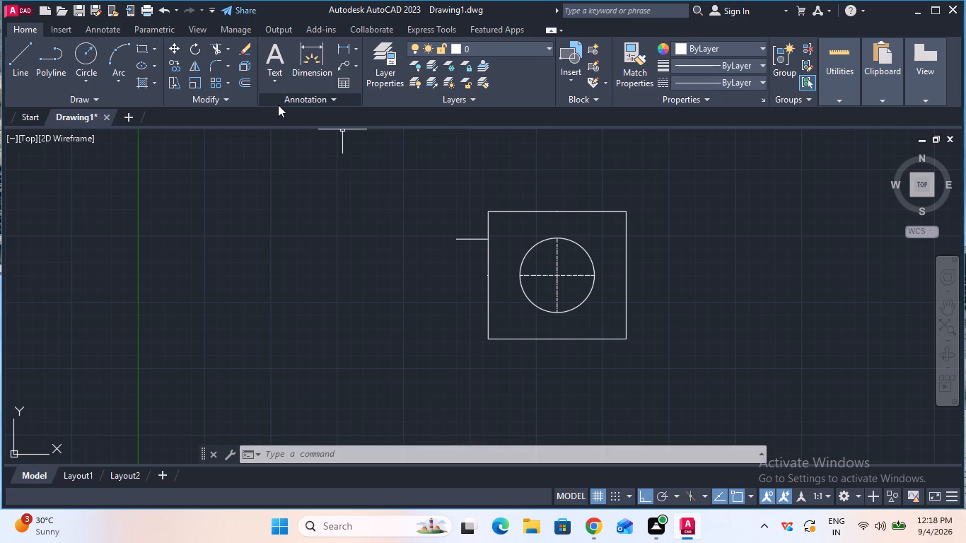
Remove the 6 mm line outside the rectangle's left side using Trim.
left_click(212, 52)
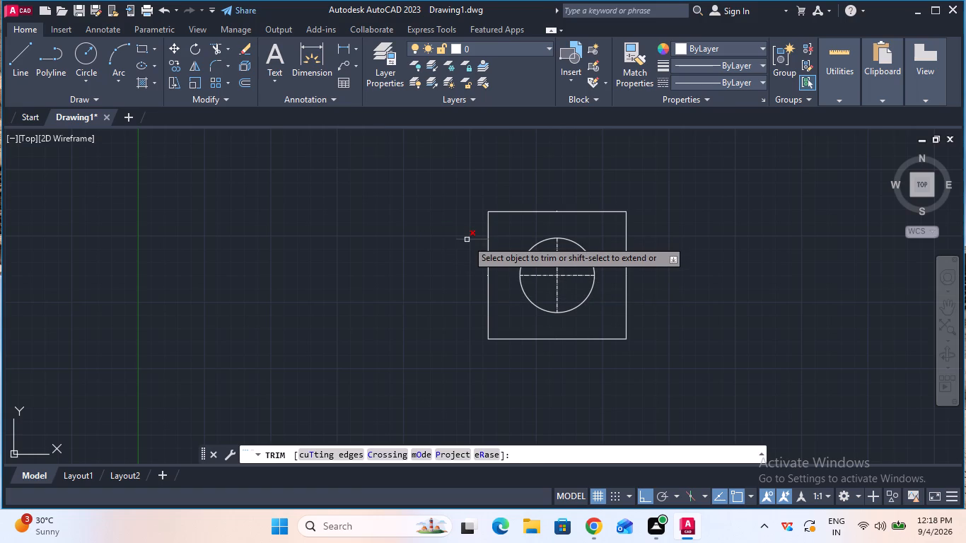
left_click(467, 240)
Draw a line from the circle's top to the rectangle's left side, continuing 3 mm outward, 14 mm down and 3 mm back to the side.
left_click(27, 56)
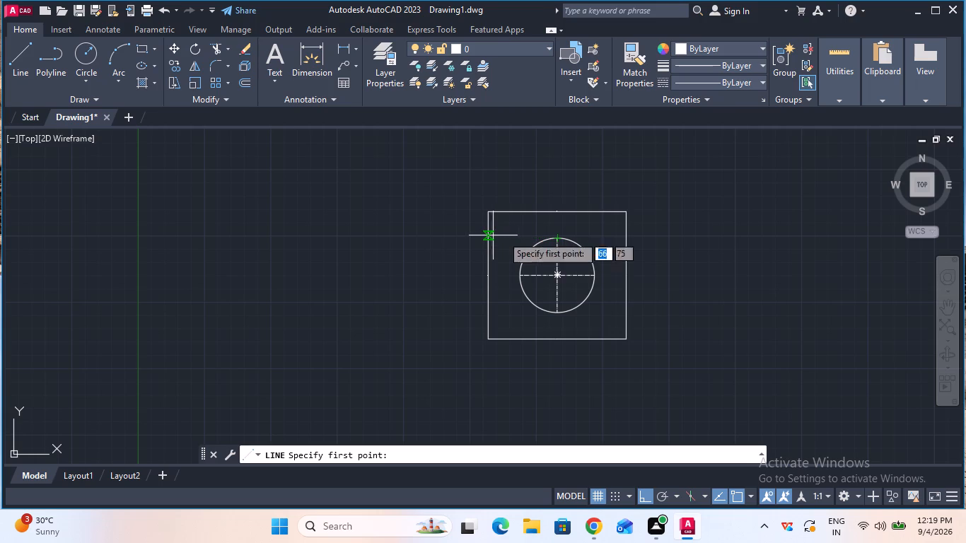
left_click(13, 59)
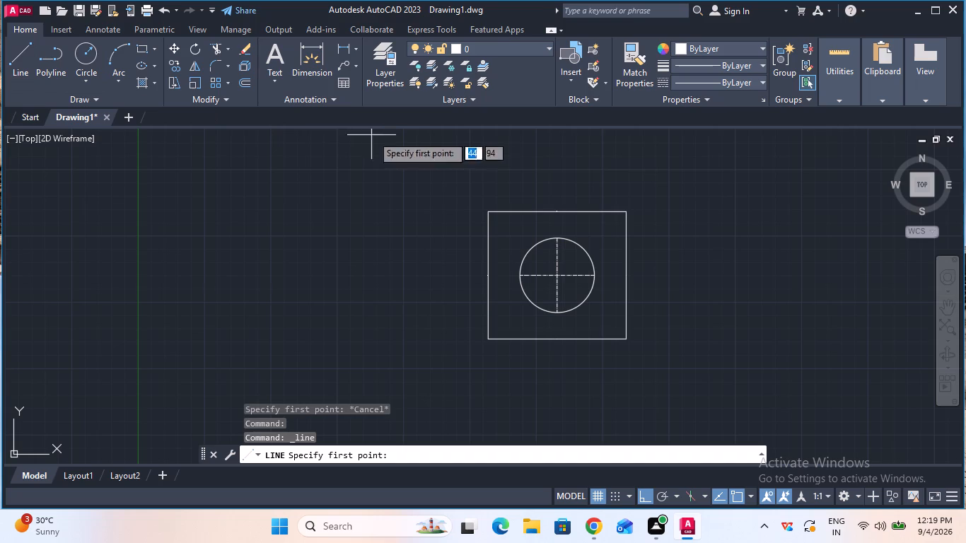
left_click(553, 234)
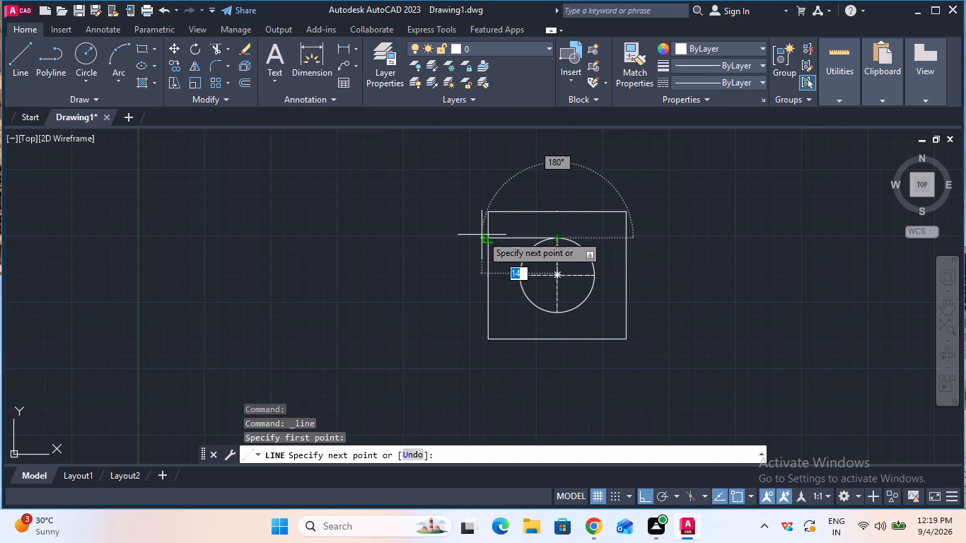
left_click(482, 235)
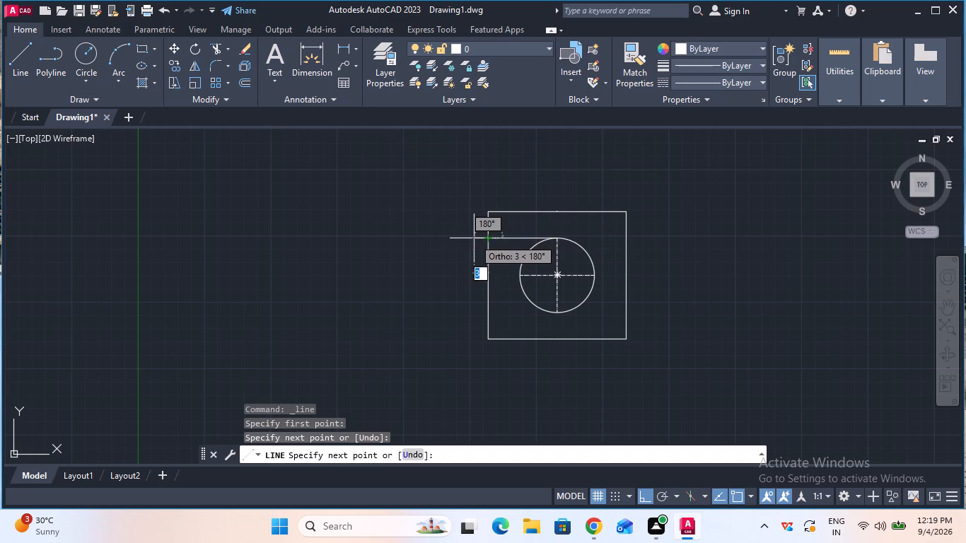
key("3")
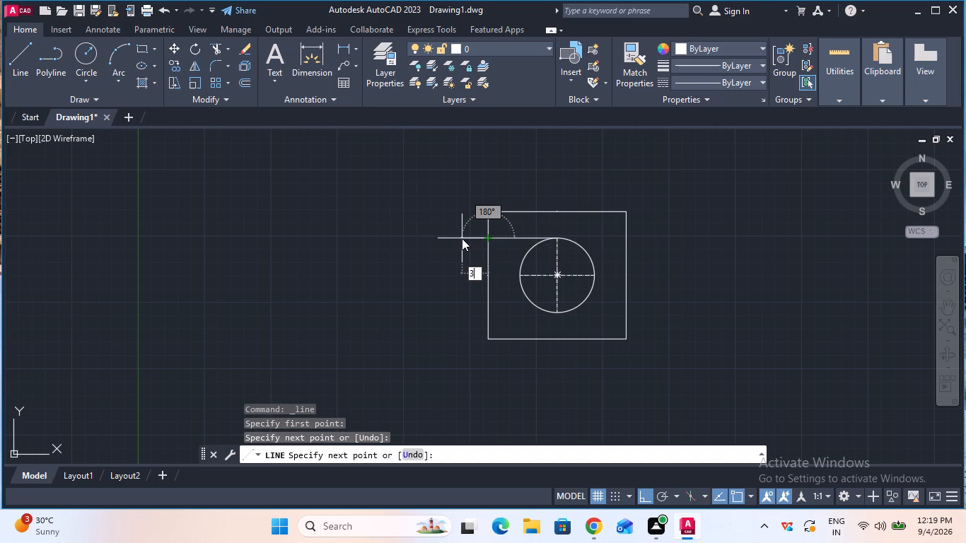
key("Return")
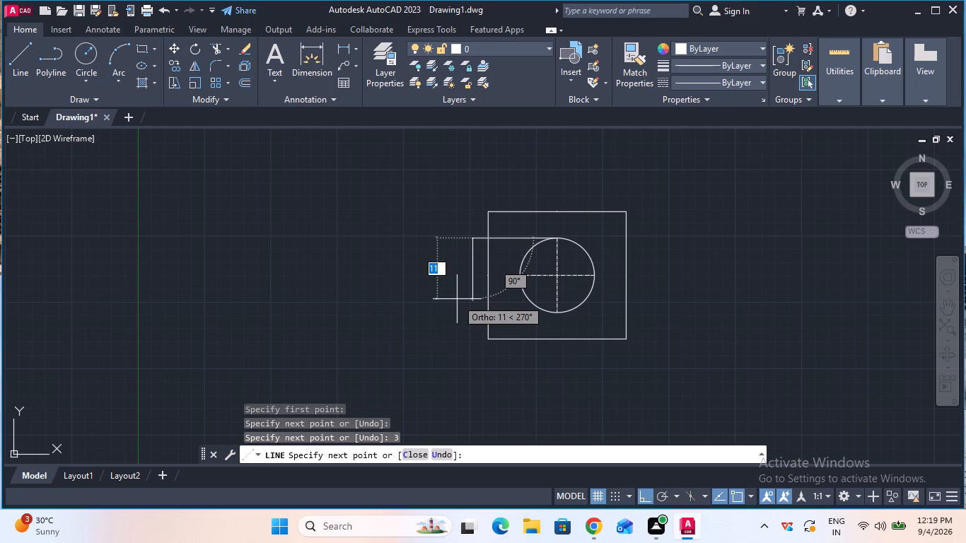
key("1")
key("4")
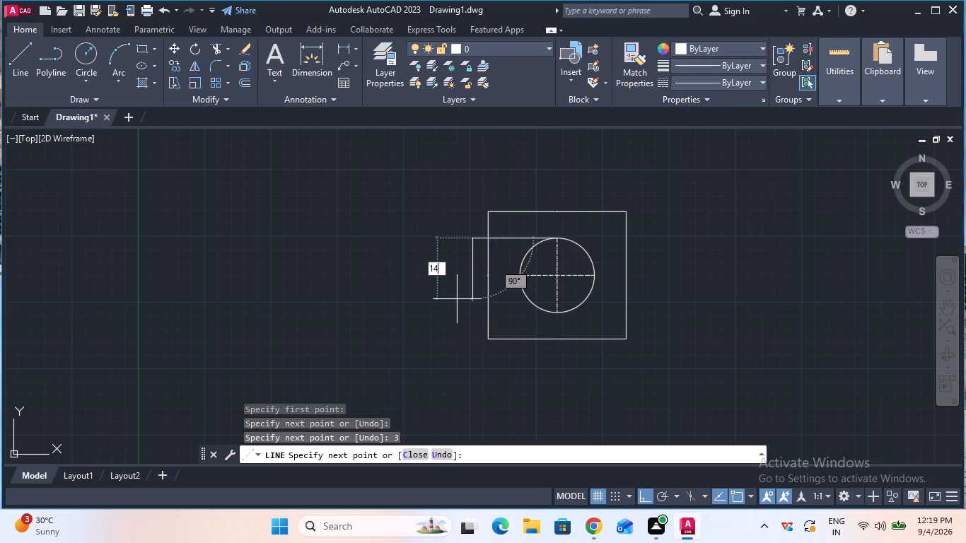
key("Return")
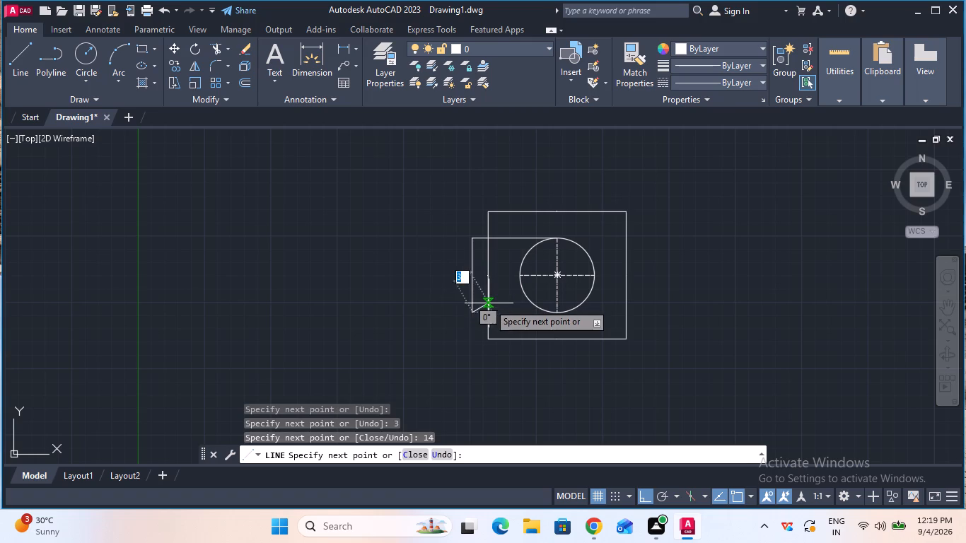
key("3")
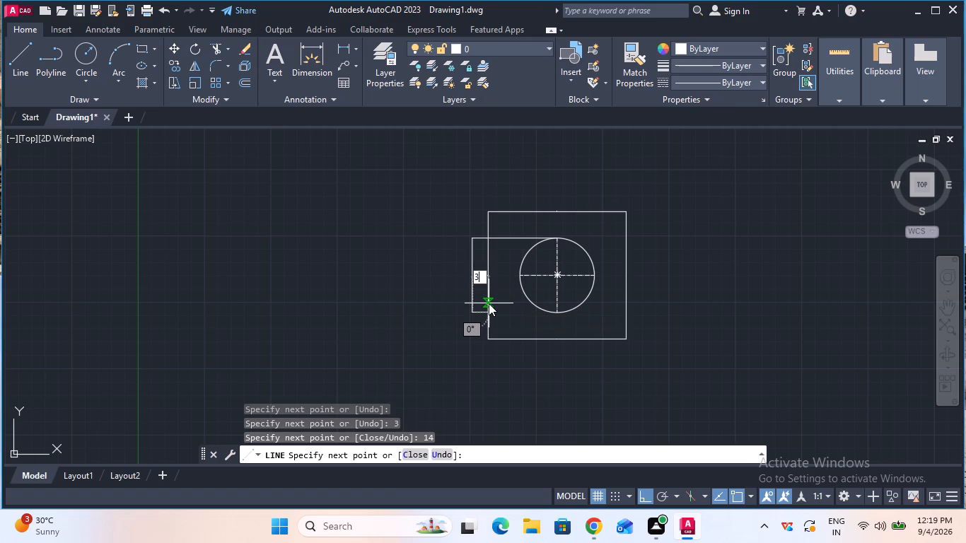
key("Return")
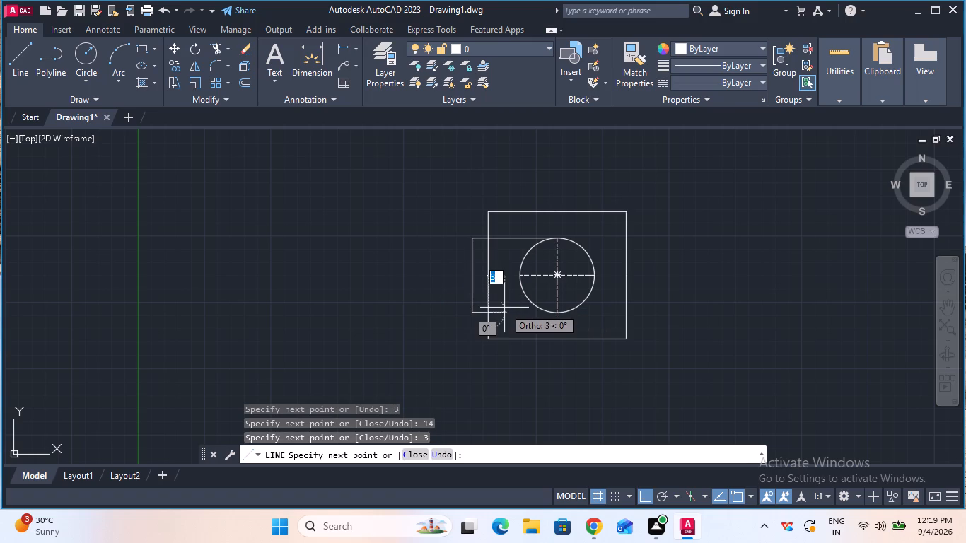
key("Escape")
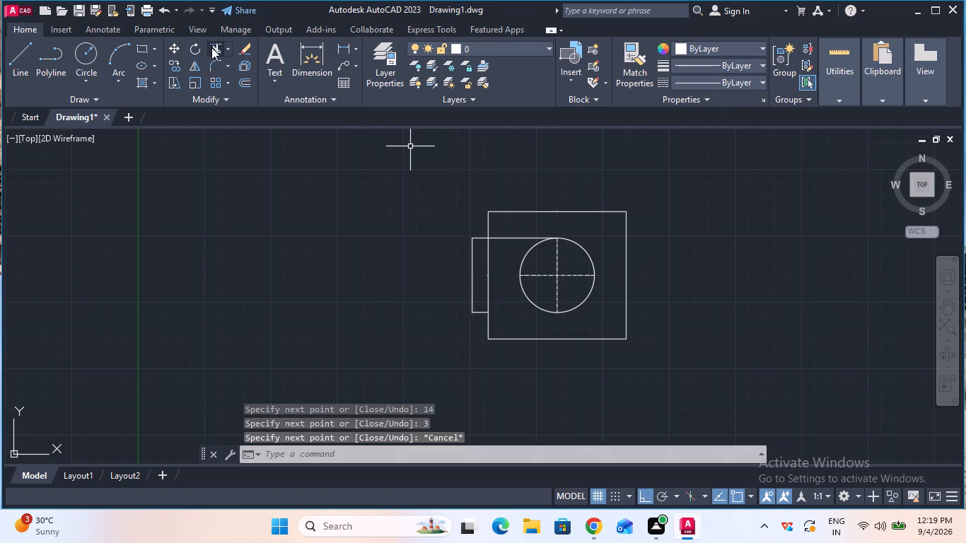
Trim the line portion between the circle's top and the rectangle's left side, keeping only the tab outside.
left_click(211, 47)
left_click(506, 237)
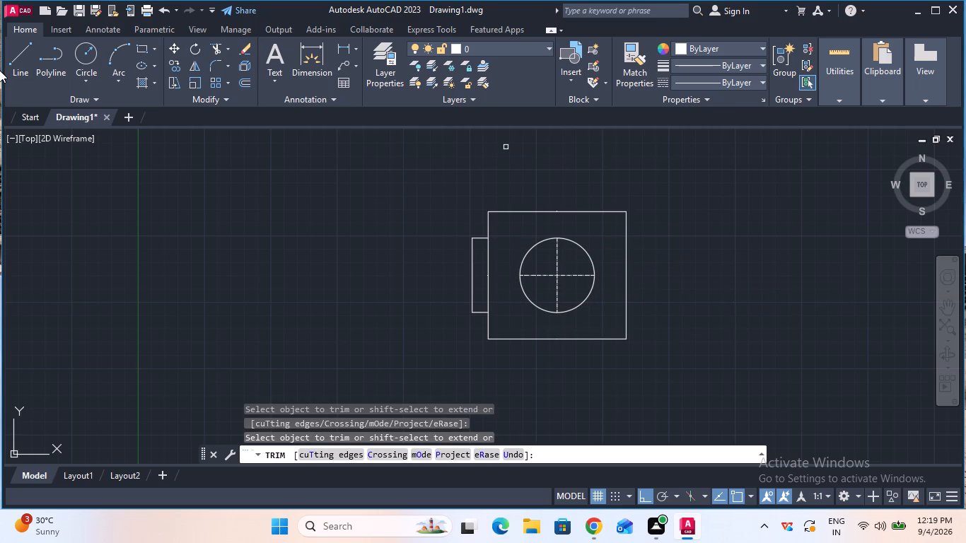
Draw a line from the circle's top to the rectangle's right side, continuing 3 mm outward, 14 mm down and 3 mm back to the side.
left_click(22, 48)
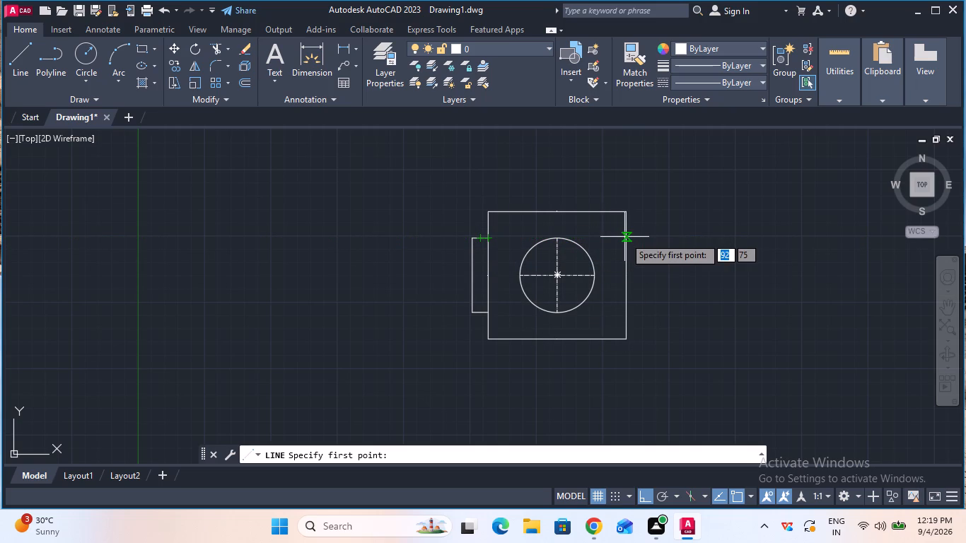
left_click(557, 238)
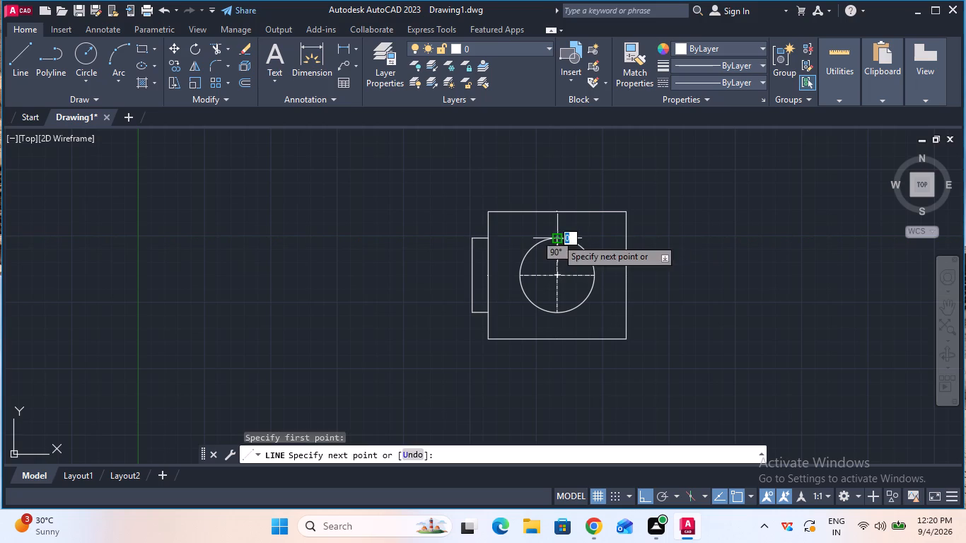
left_click(625, 240)
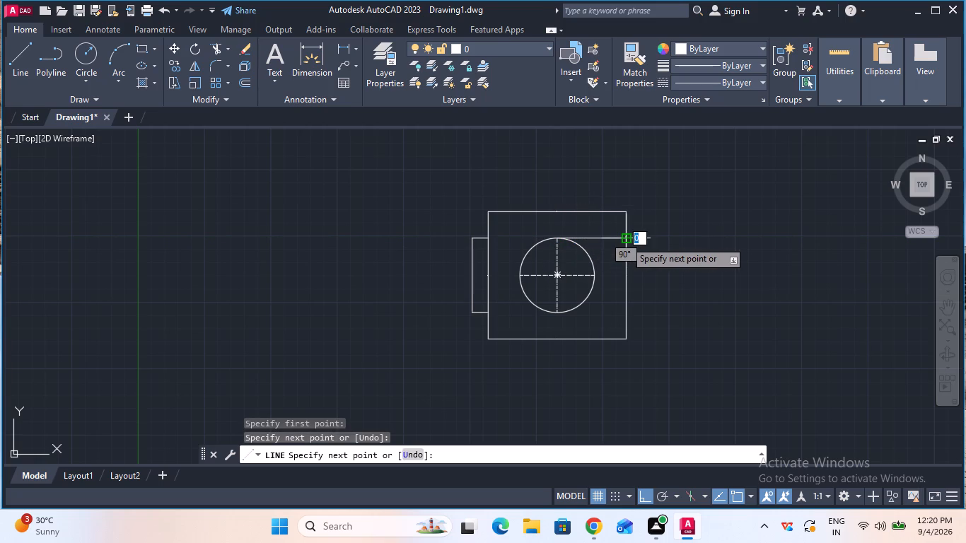
key("3")
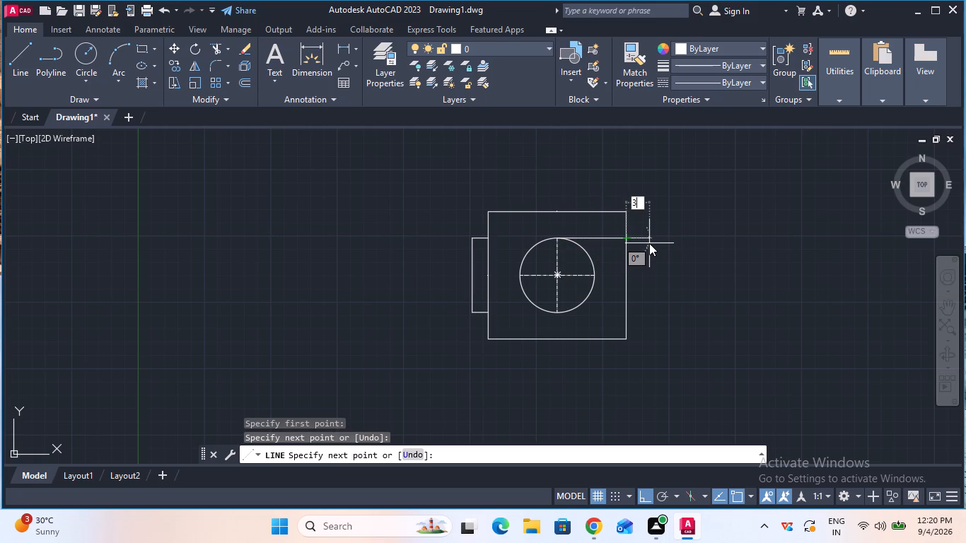
key("Return")
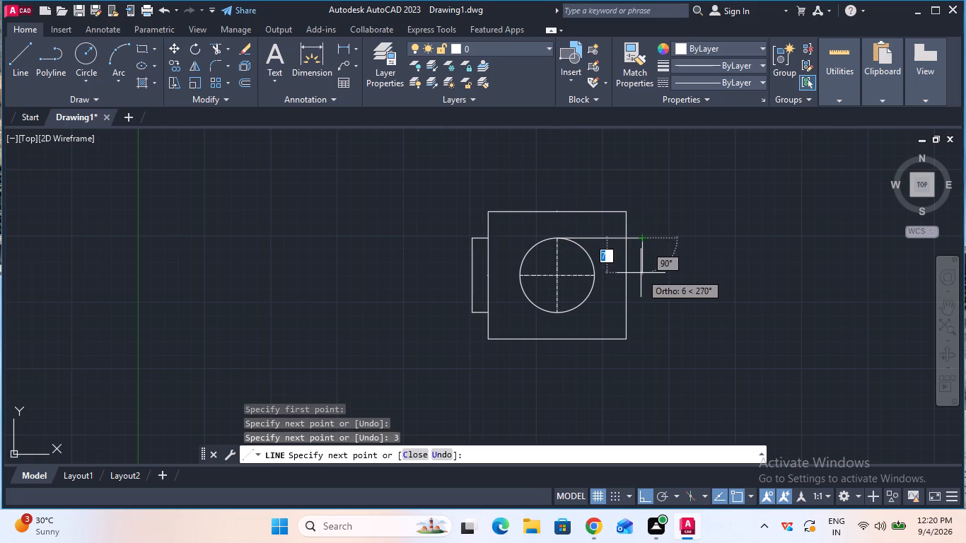
type("14")
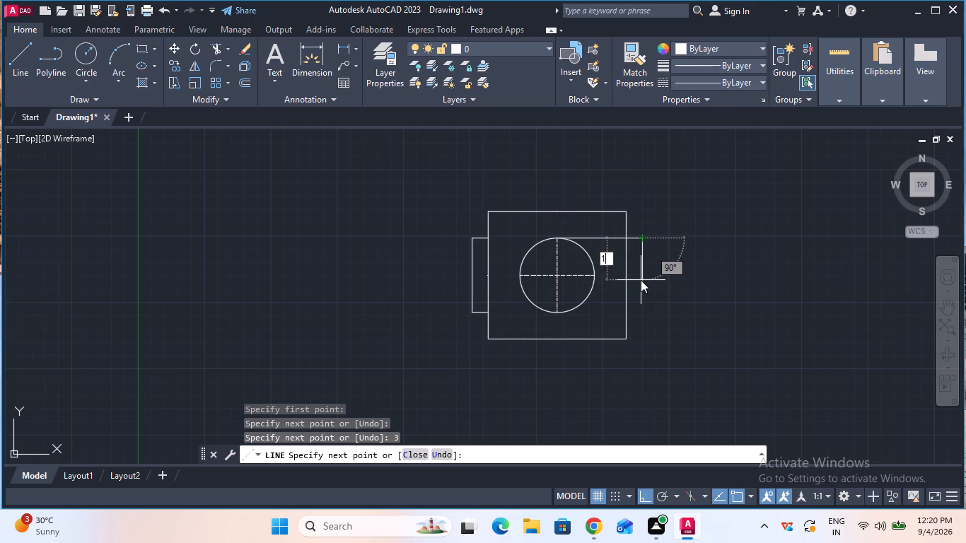
key("Return")
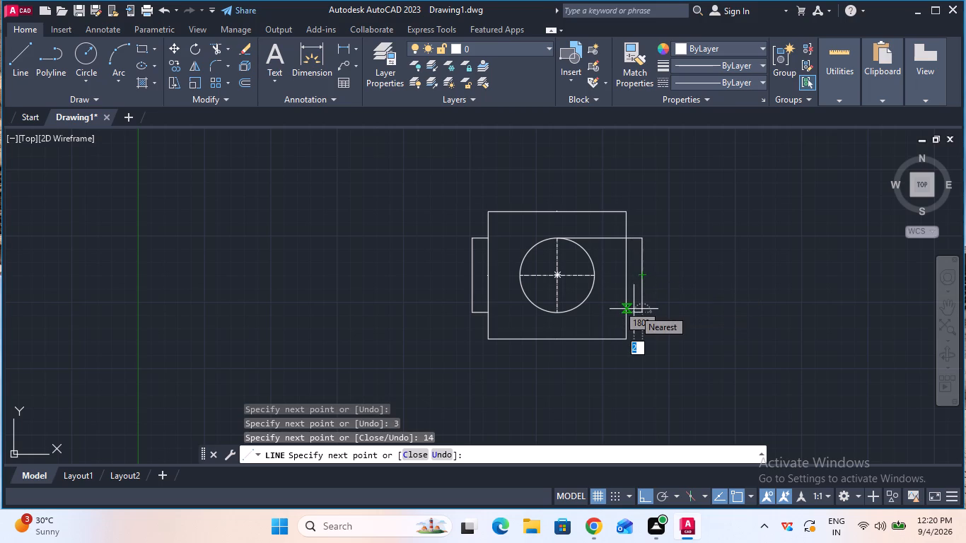
key("3")
key("Return")
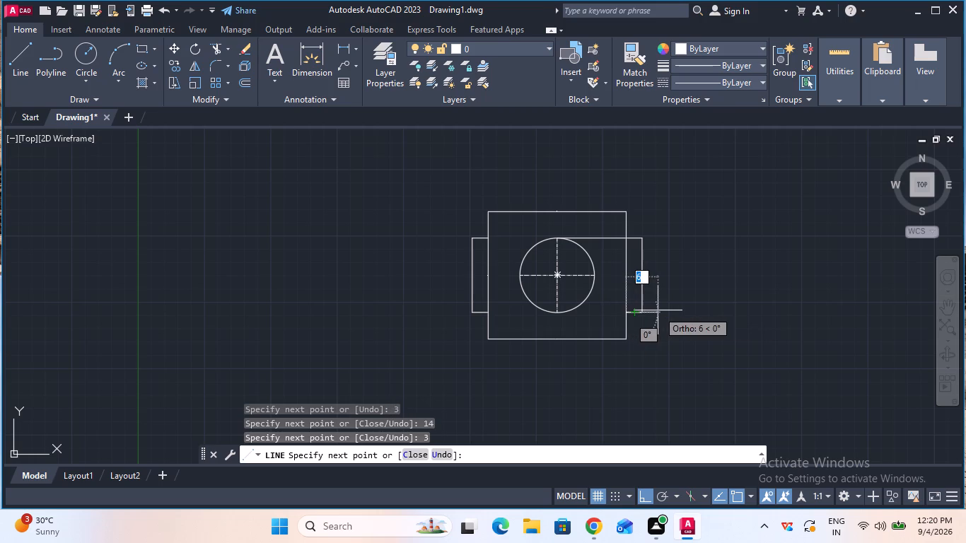
key("Escape")
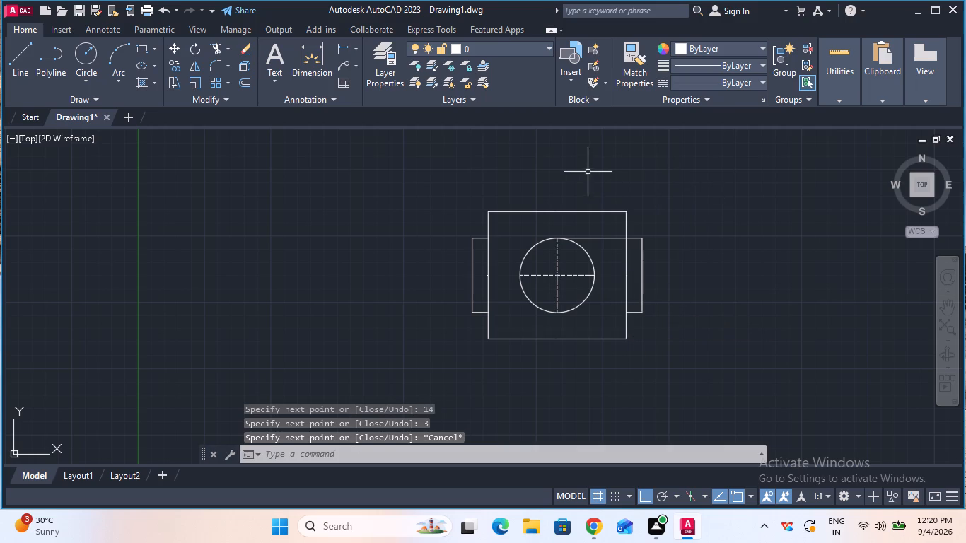
Trim the line portion between the circle's top and the rectangle's right side, keeping only the tab outside.
left_click(208, 44)
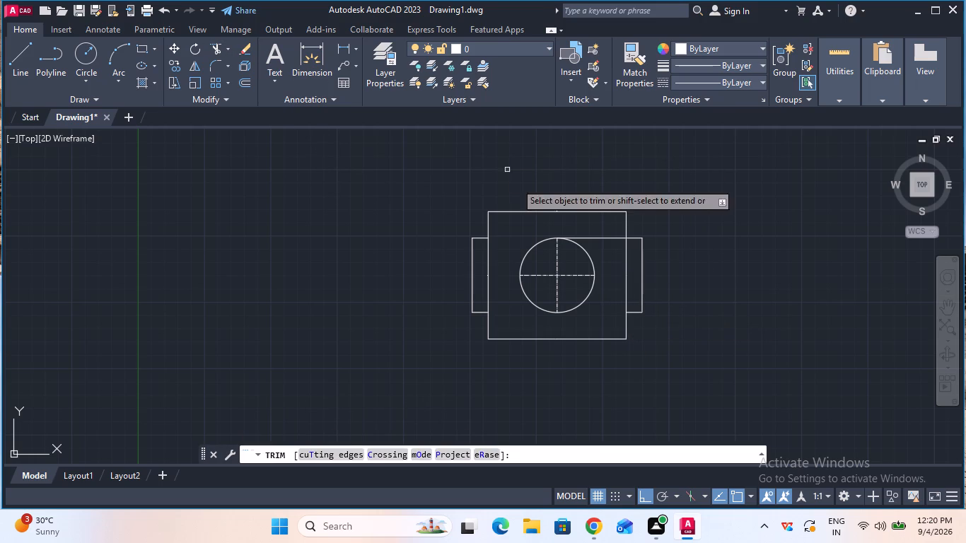
left_click(608, 237)
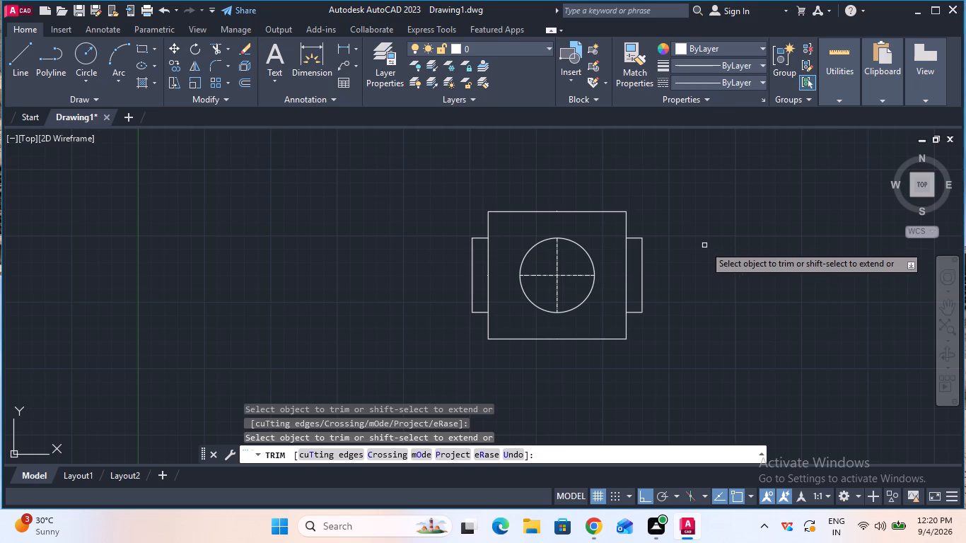
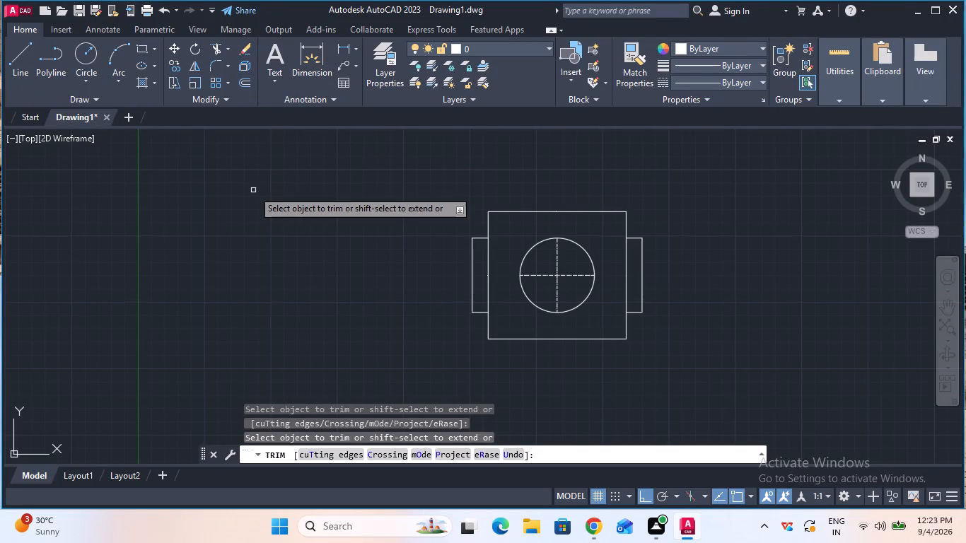
Add a horizontal centerline to the left side tab, midway between its bottom and top edges.
left_click(25, 66)
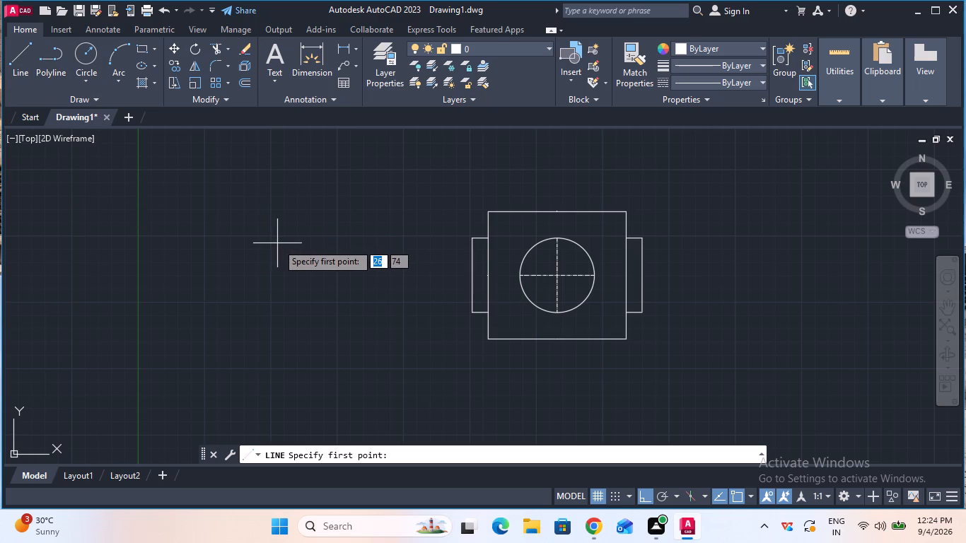
key("Escape")
key("c")
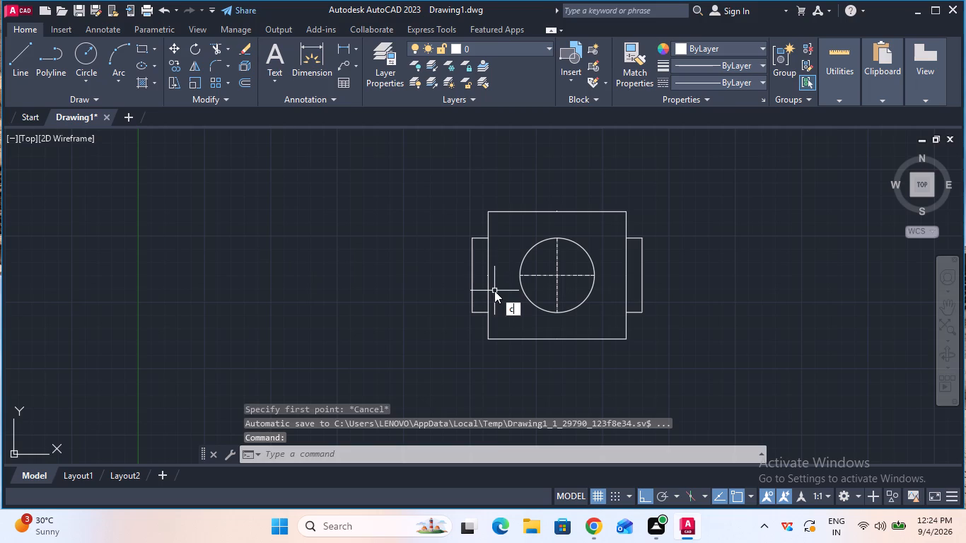
key("l")
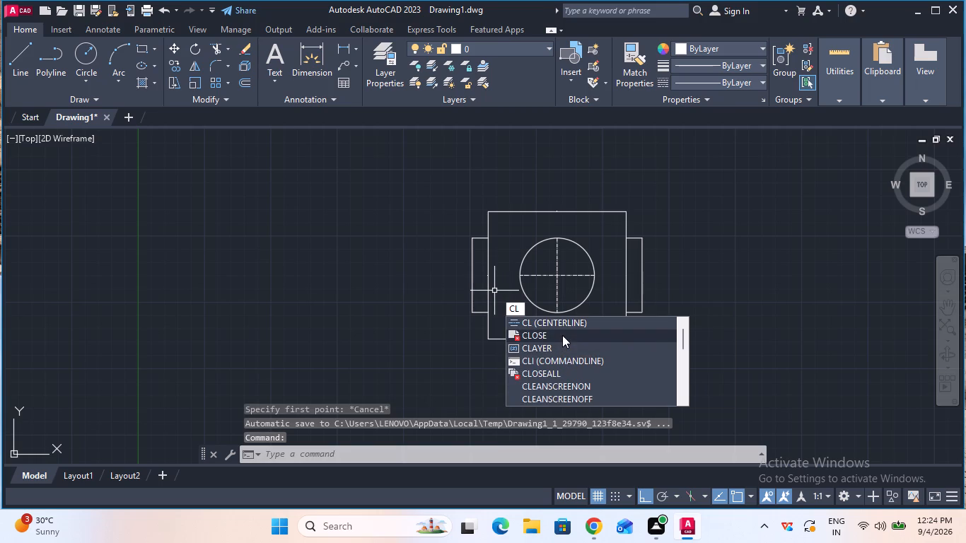
left_click(562, 329)
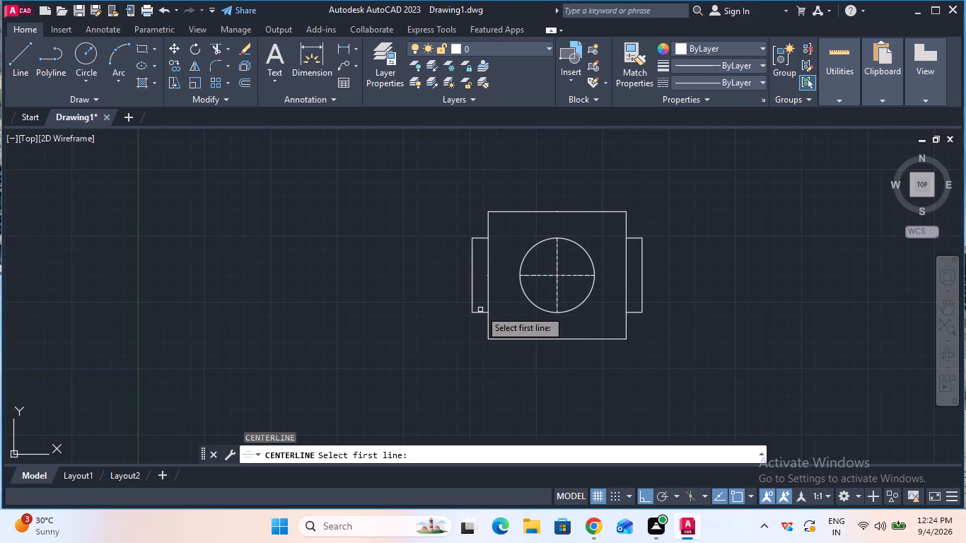
left_click(480, 314)
left_click(480, 238)
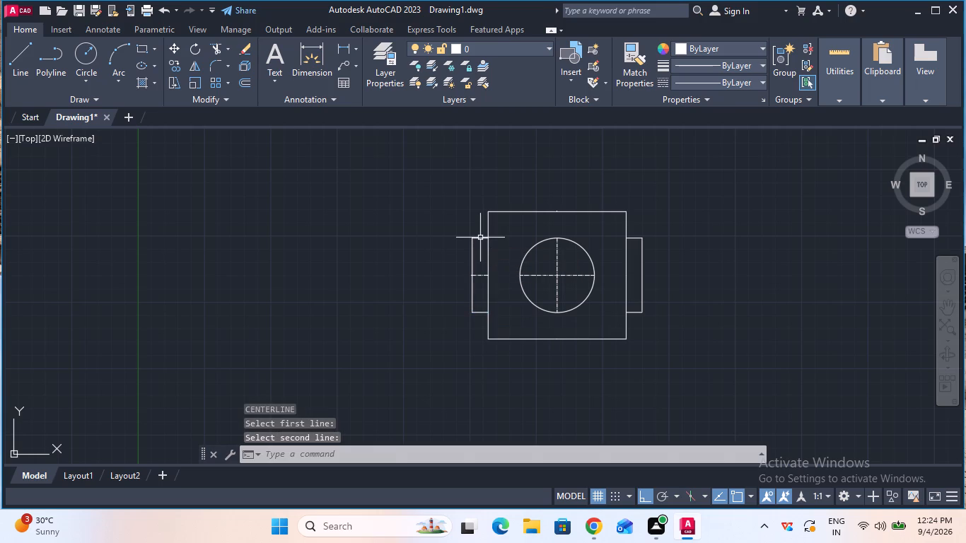
Add a horizontal centerline to the right side tab, midway between its bottom and top edges.
type("cl")
left_click(723, 315)
left_click(636, 314)
left_click(632, 240)
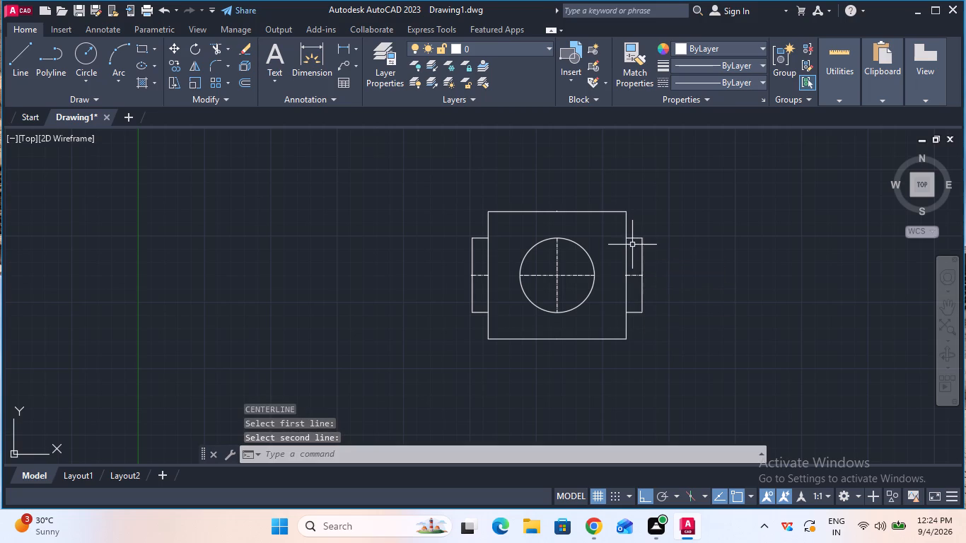
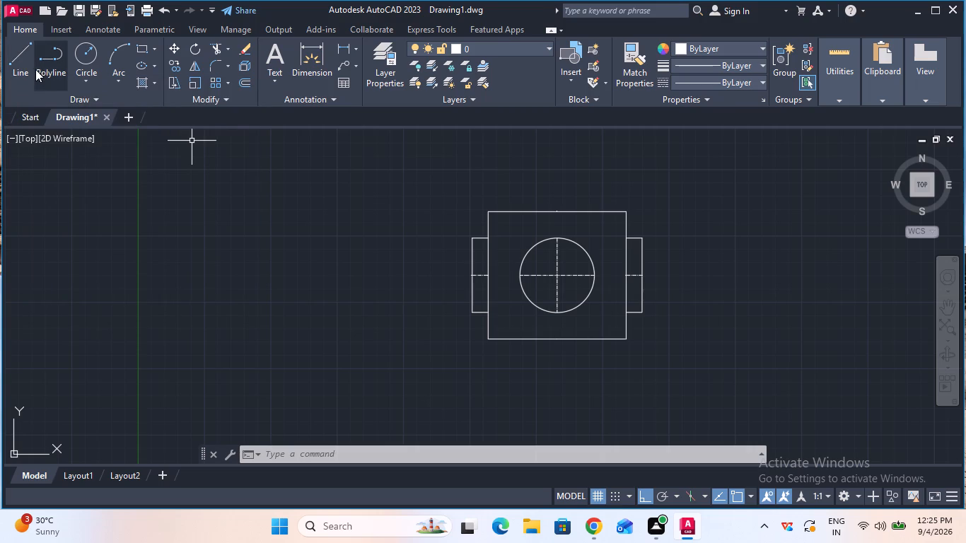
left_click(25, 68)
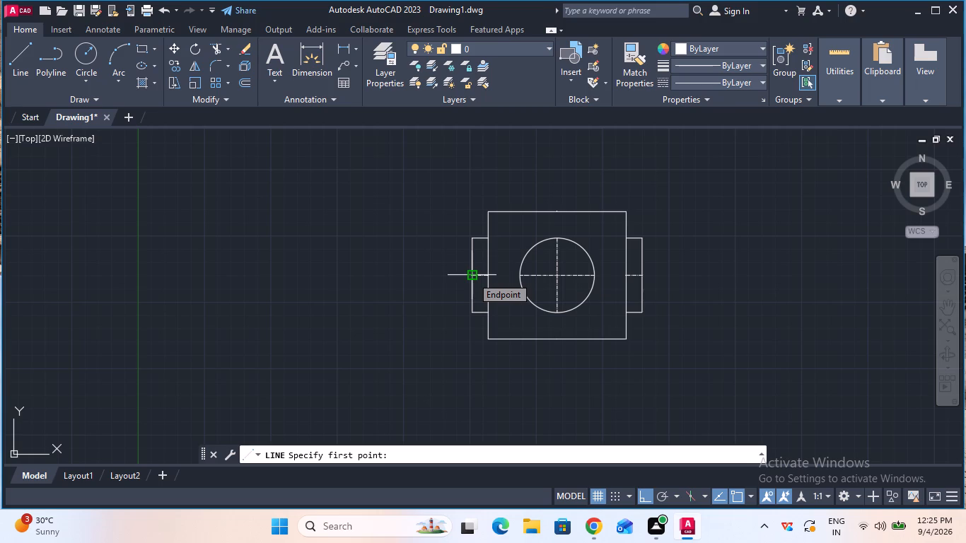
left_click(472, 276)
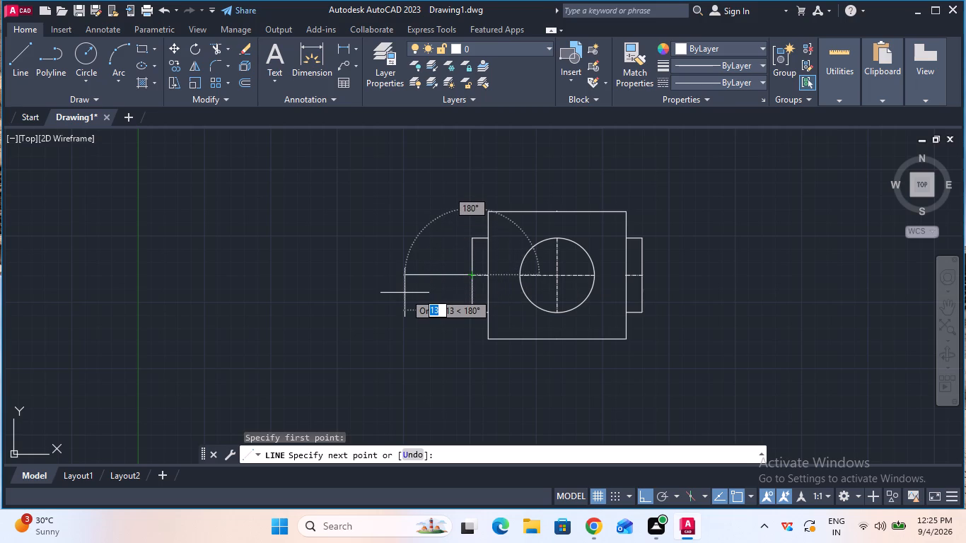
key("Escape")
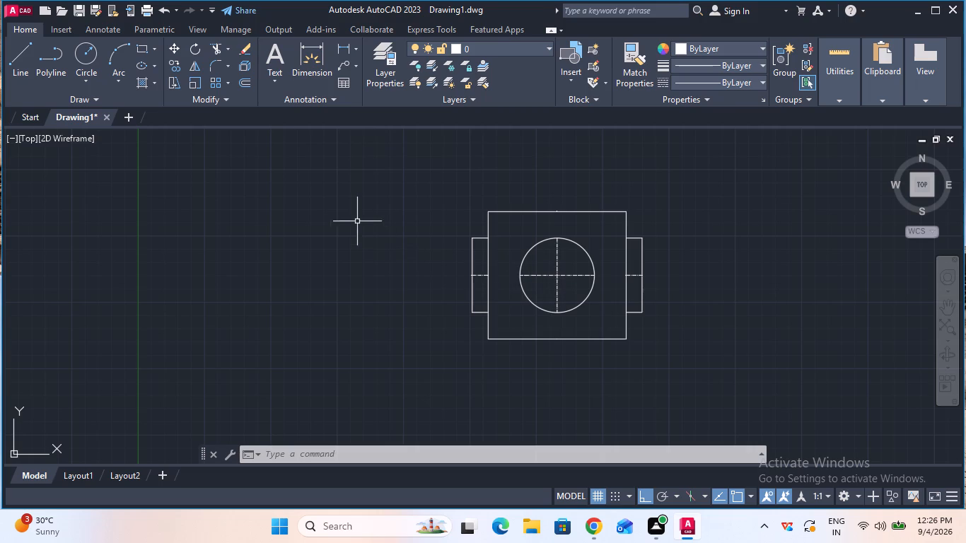
Open the linetype choices to change the current linetype for new objects.
left_click(720, 85)
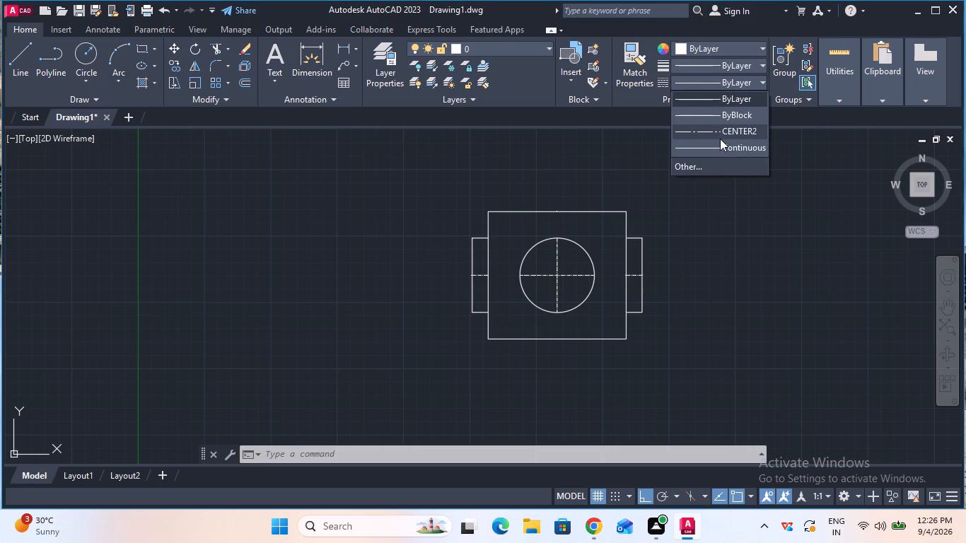
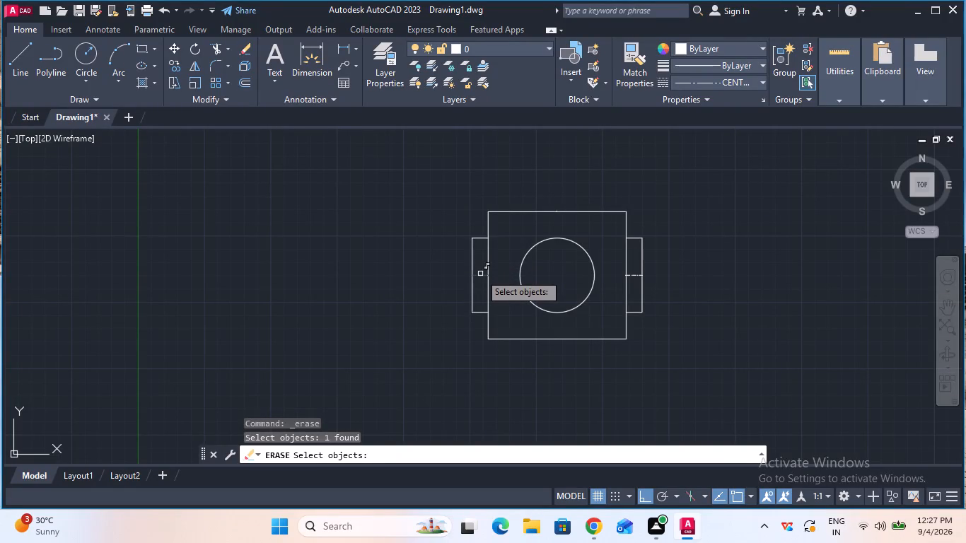
Erase the short horizontal centerlines inside the left and right side tabs.
key("Return")
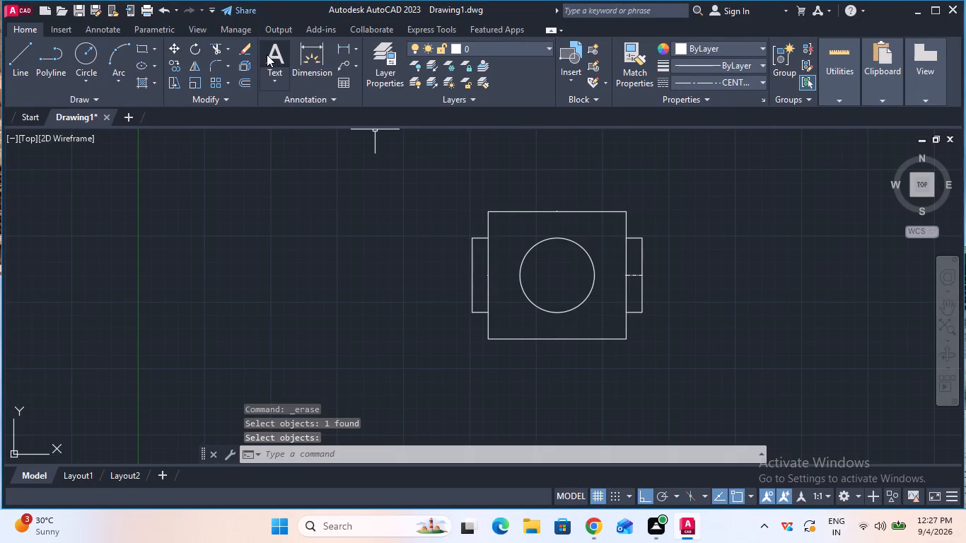
left_click(245, 52)
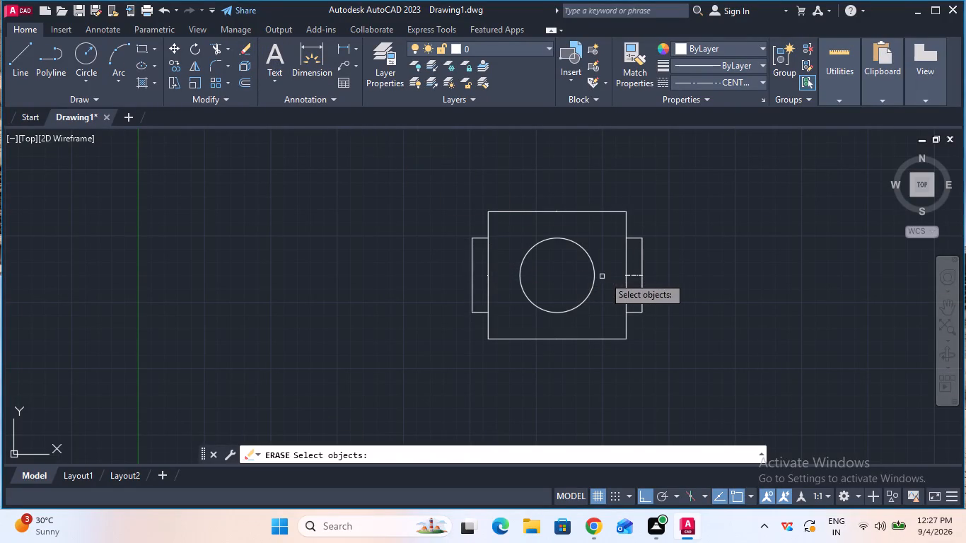
left_click(632, 276)
key("Return")
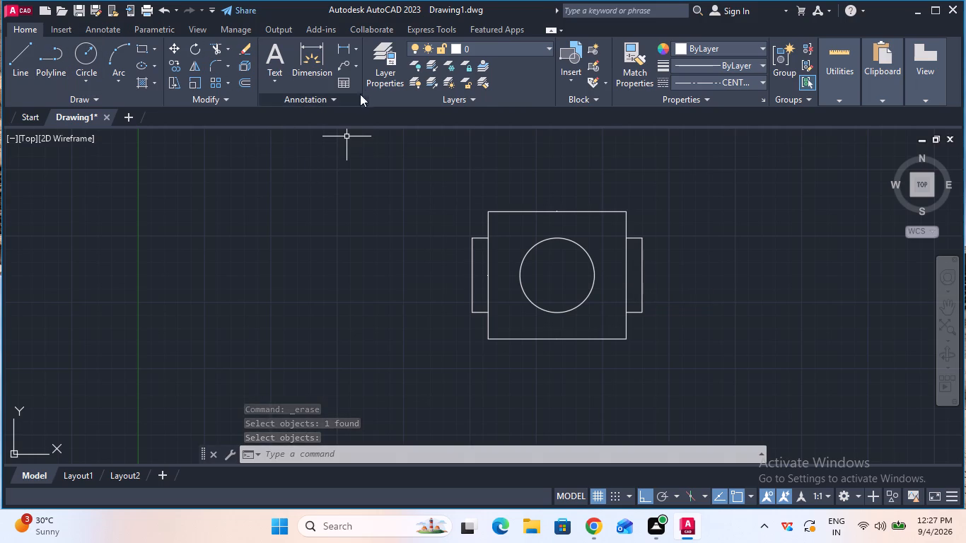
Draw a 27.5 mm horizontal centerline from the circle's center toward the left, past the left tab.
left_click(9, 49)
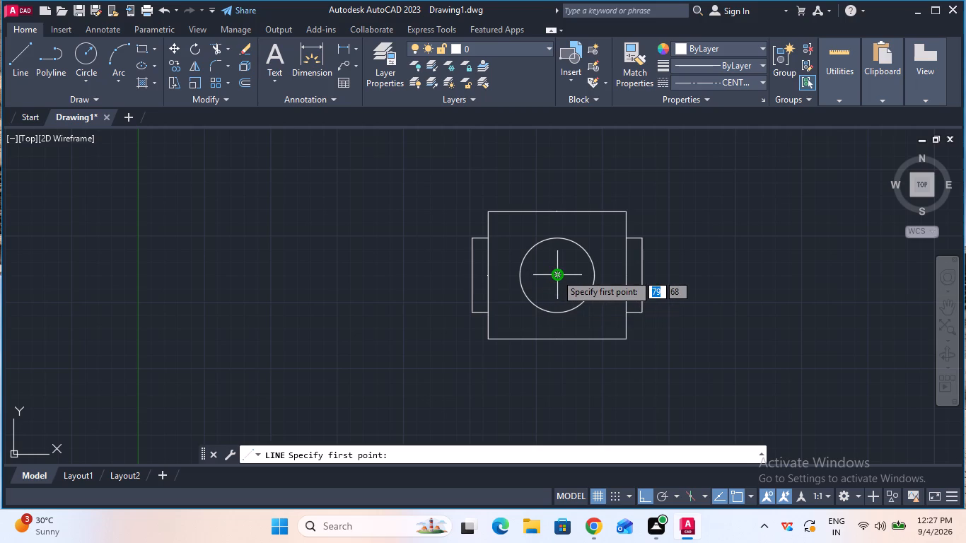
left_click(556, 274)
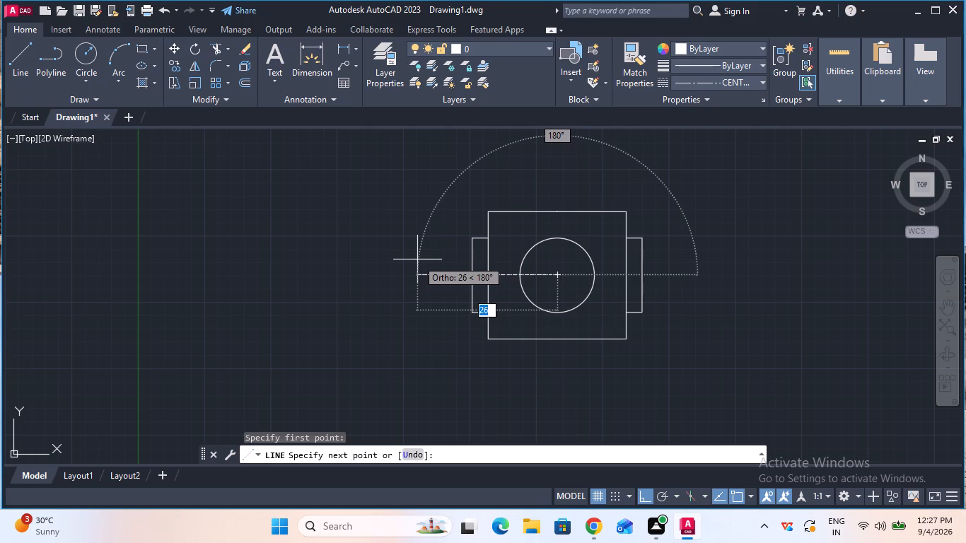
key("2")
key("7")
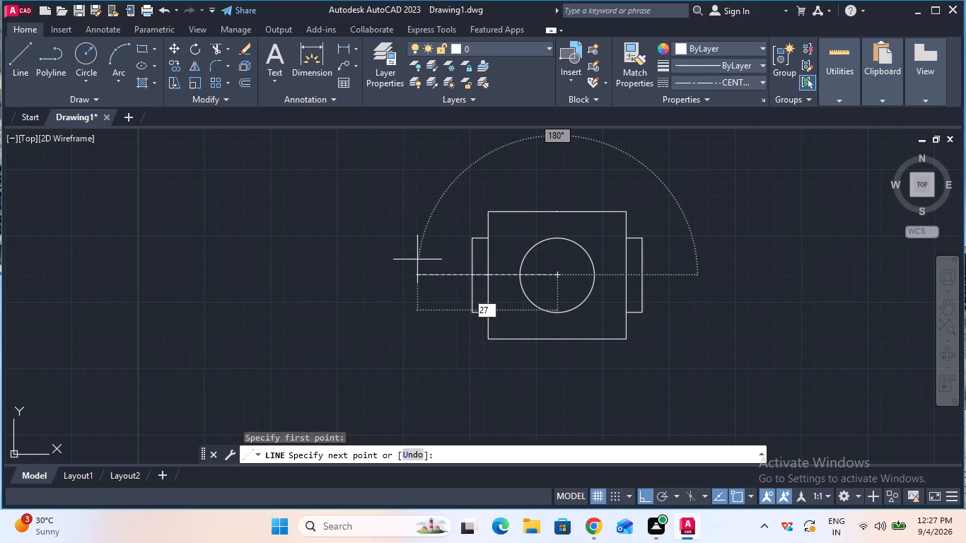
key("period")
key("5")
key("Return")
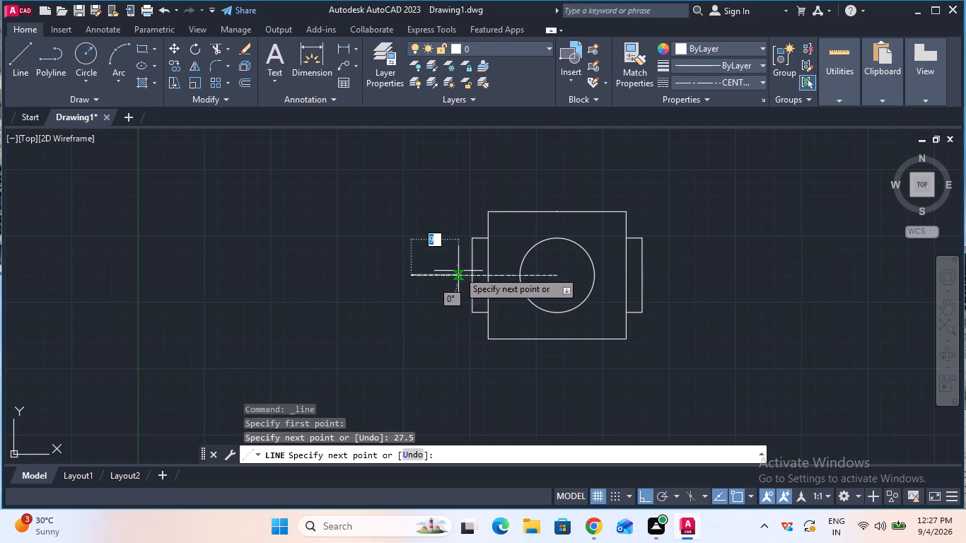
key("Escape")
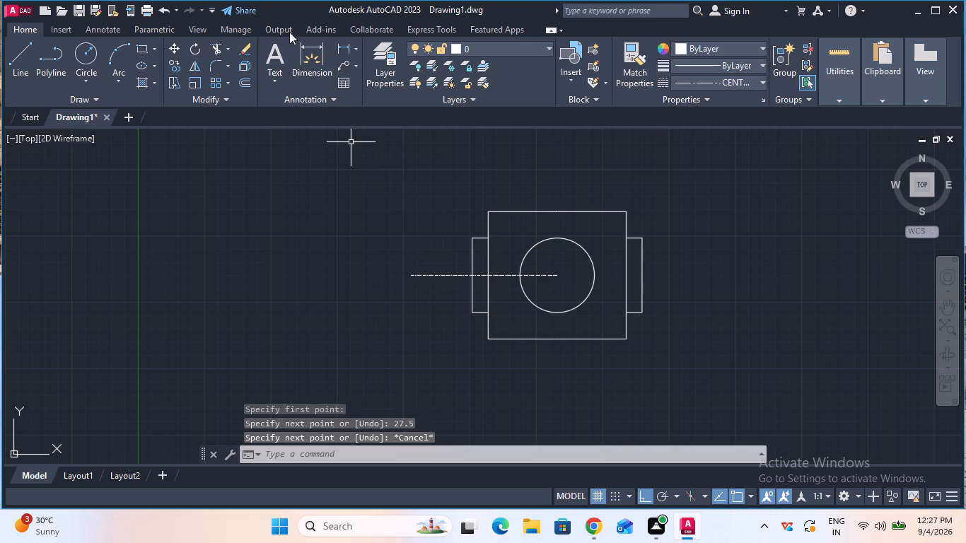
Check the new horizontal centerline's length with a temporary linear dimension between its two endpoints.
left_click(347, 54)
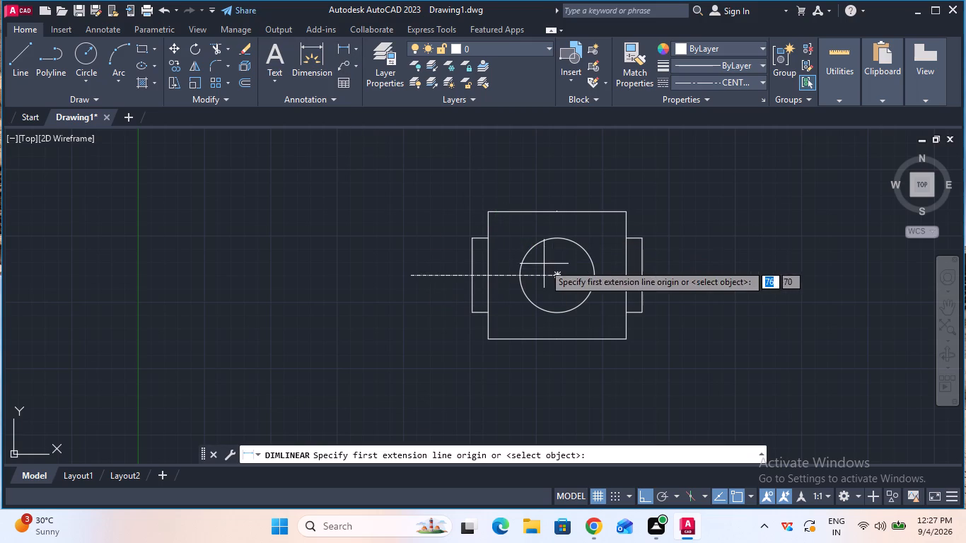
left_click(559, 276)
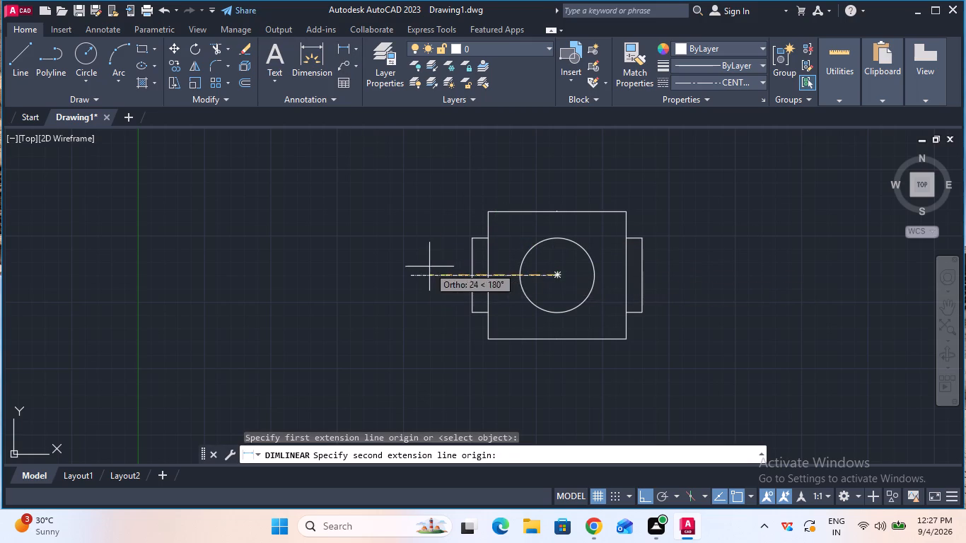
left_click(408, 274)
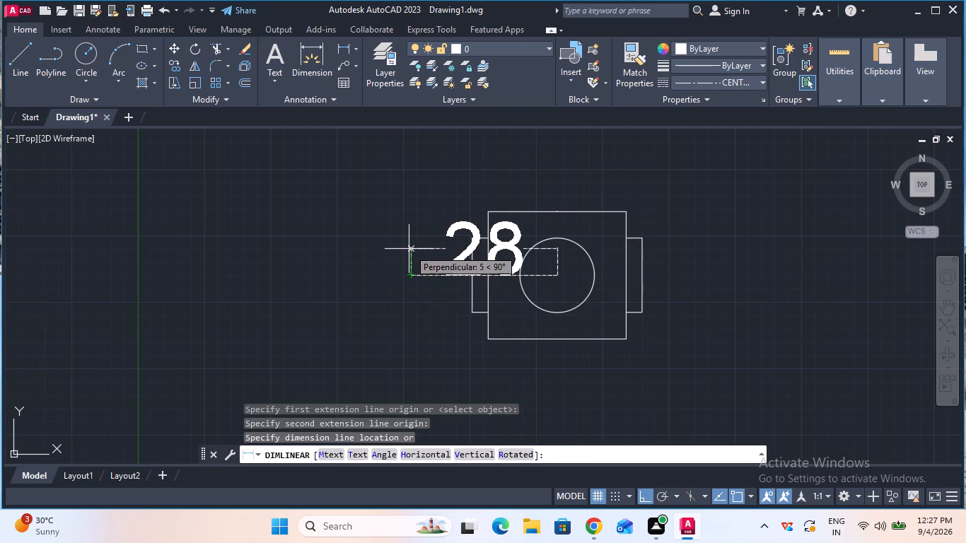
key("Escape")
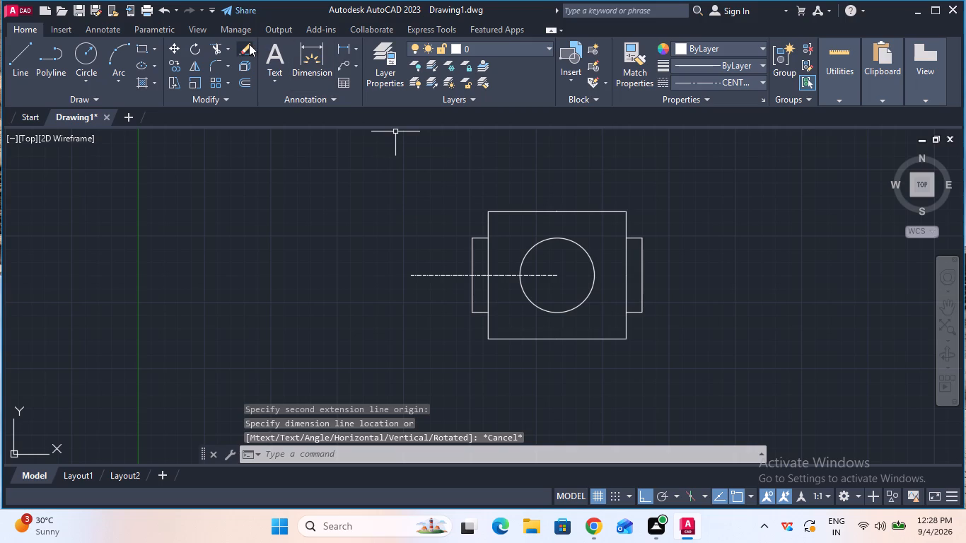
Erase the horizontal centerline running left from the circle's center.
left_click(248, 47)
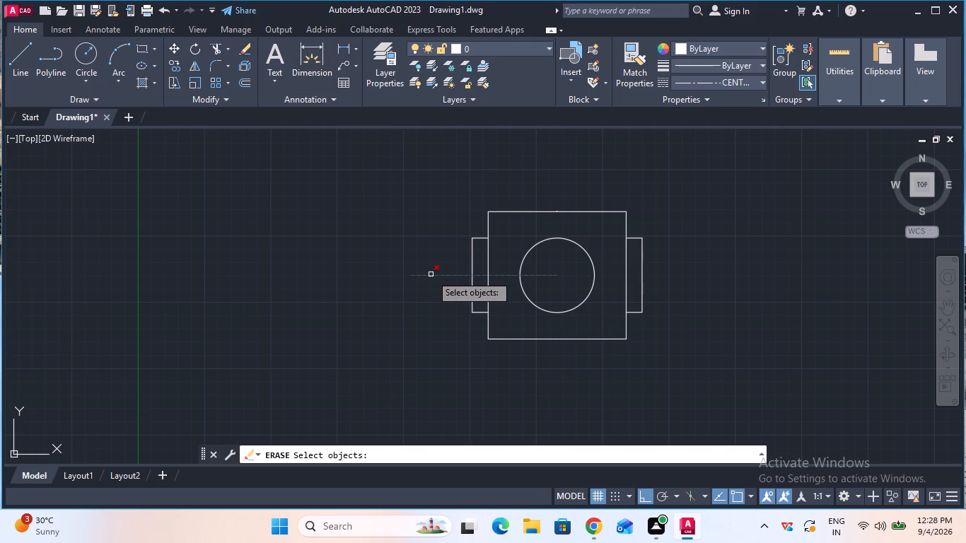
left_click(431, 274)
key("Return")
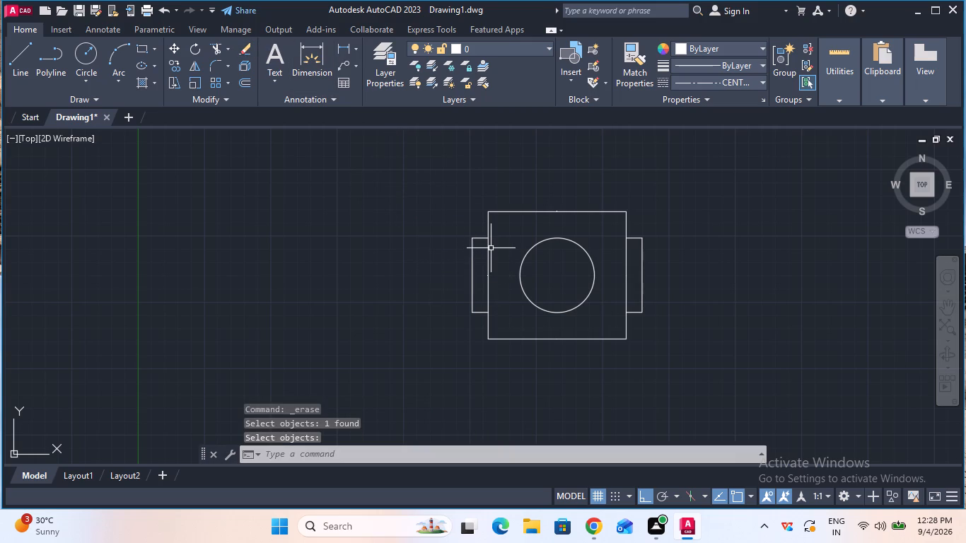
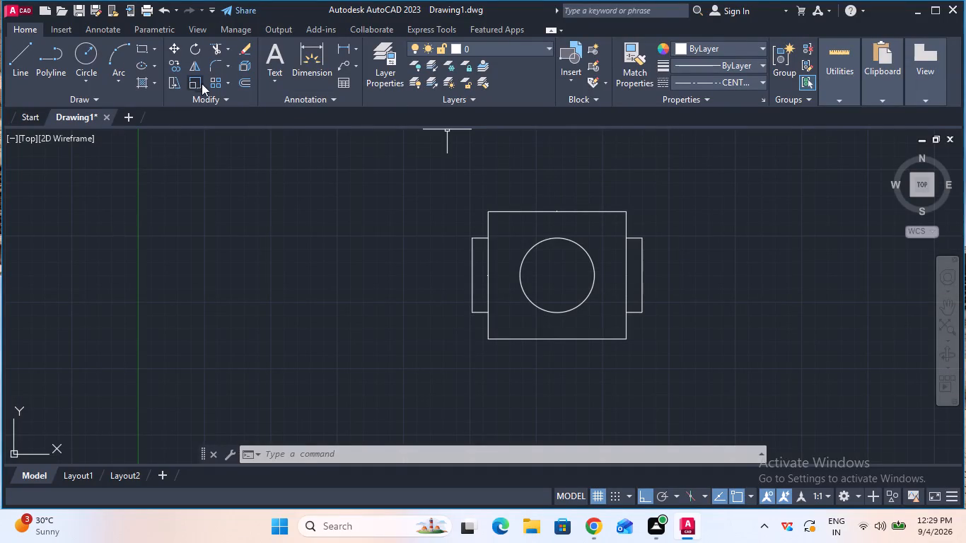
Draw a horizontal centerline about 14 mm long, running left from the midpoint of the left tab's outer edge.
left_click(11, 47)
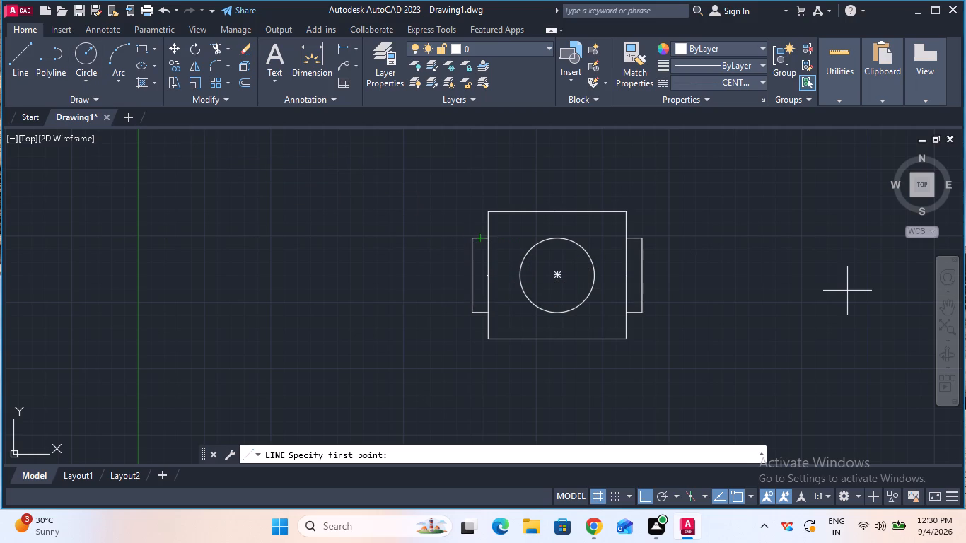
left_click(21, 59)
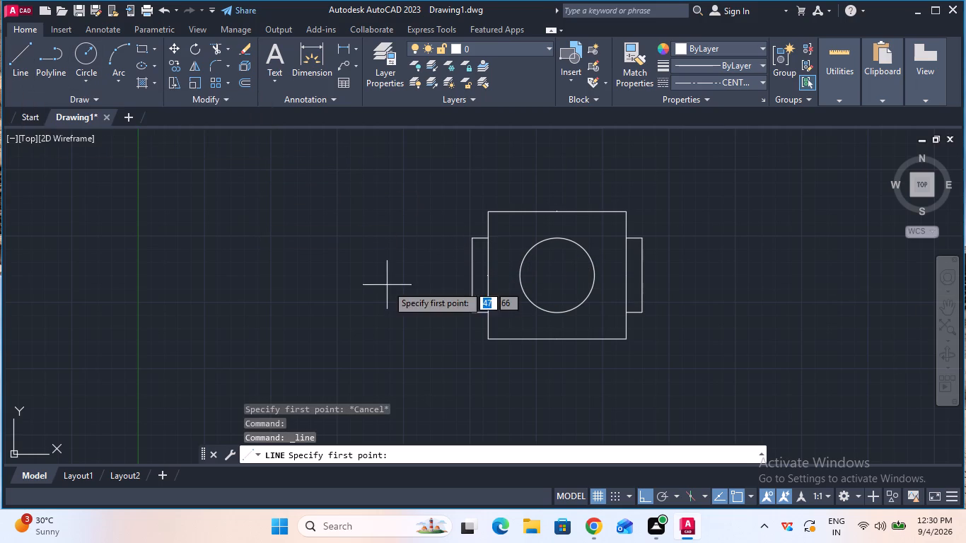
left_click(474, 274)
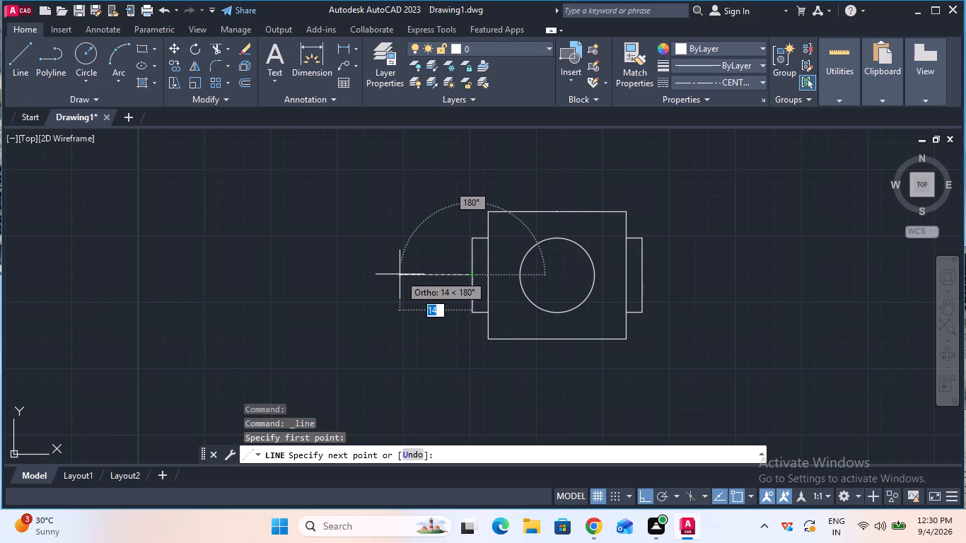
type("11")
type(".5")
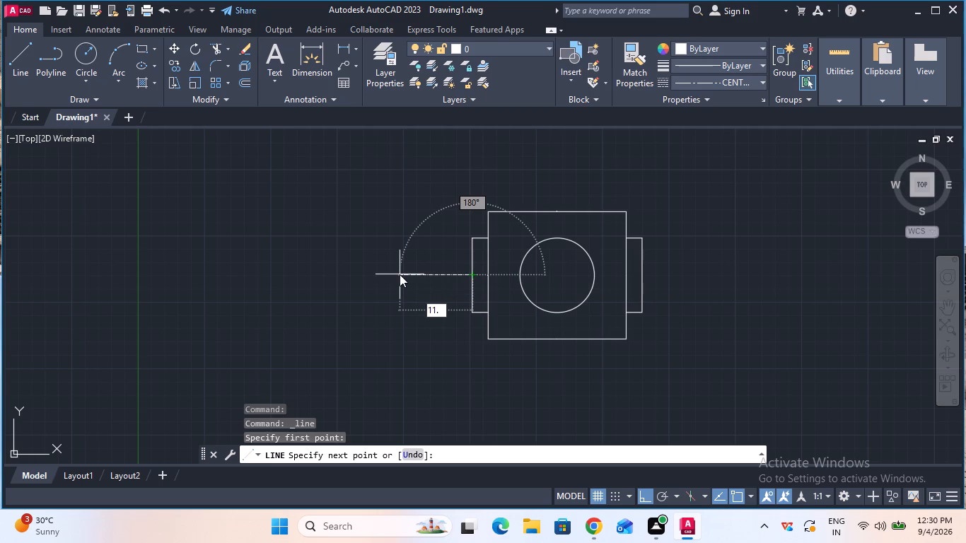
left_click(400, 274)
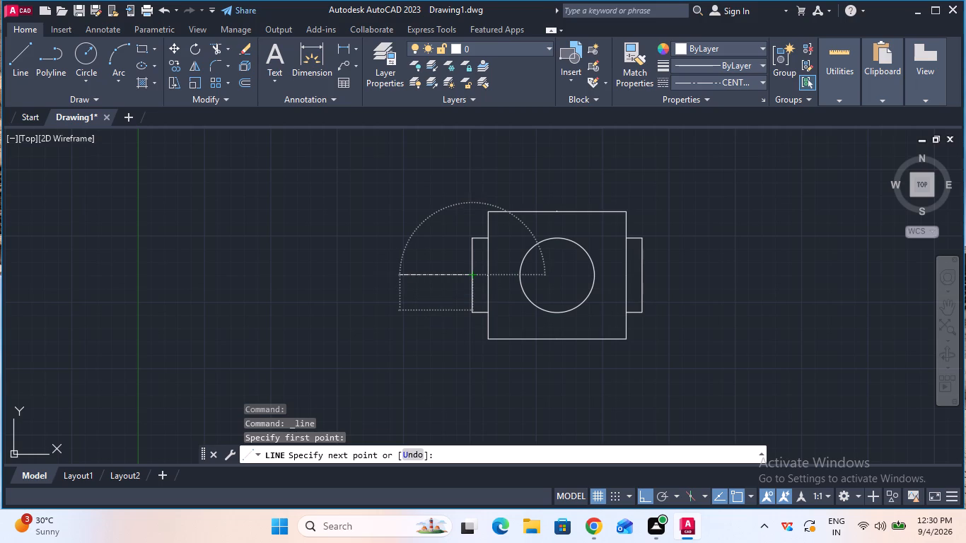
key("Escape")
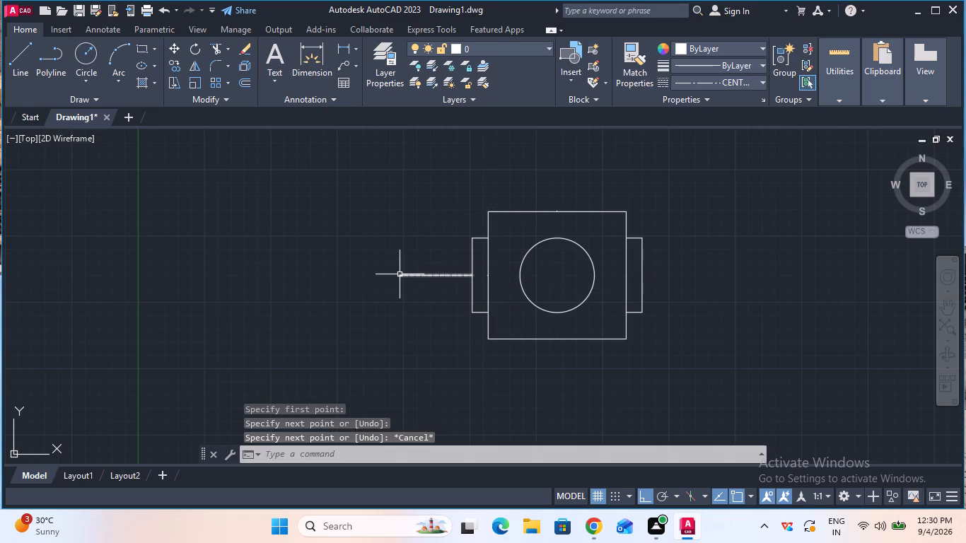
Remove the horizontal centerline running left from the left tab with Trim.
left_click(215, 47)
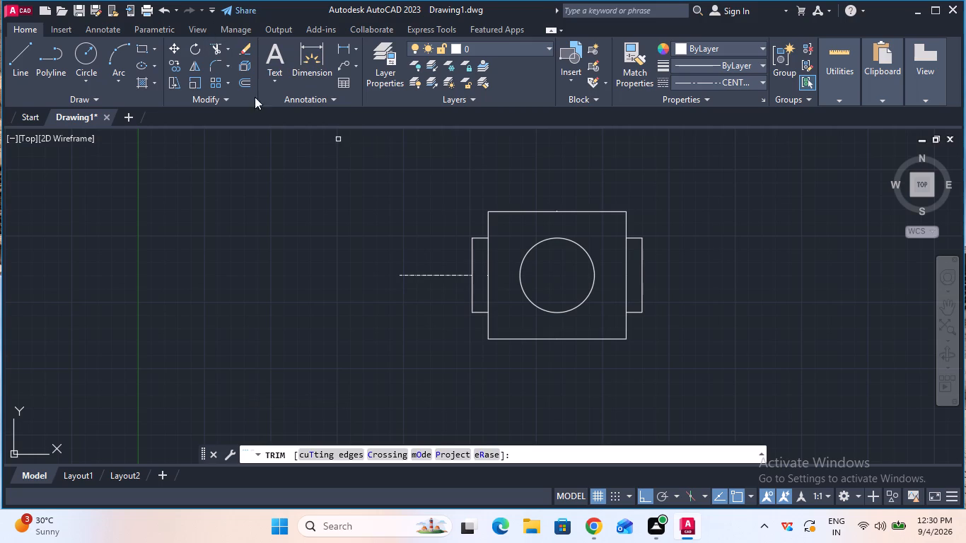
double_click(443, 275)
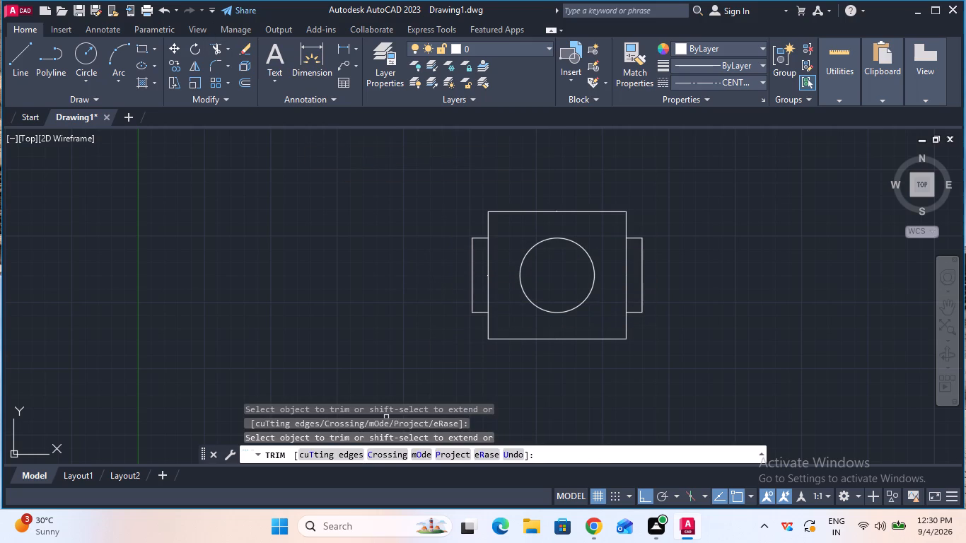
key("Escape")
Set the Standard dimension style's linear precision to 0.0 and make that style current.
left_click(437, 458)
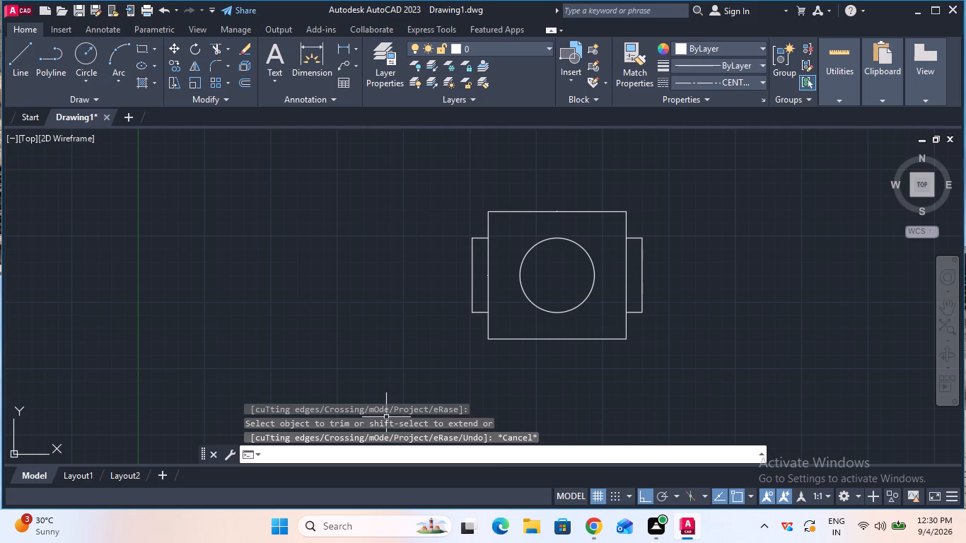
key("d")
key("Return")
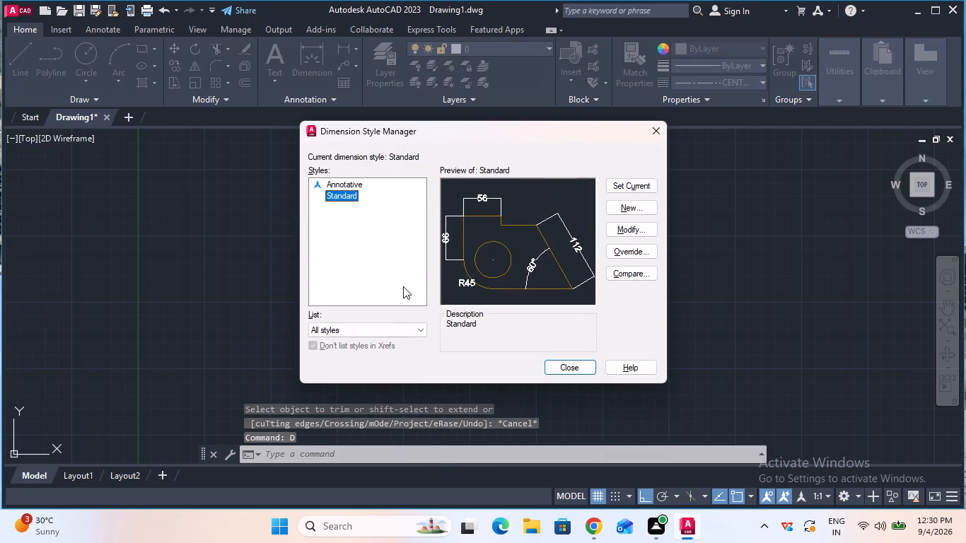
left_click(636, 223)
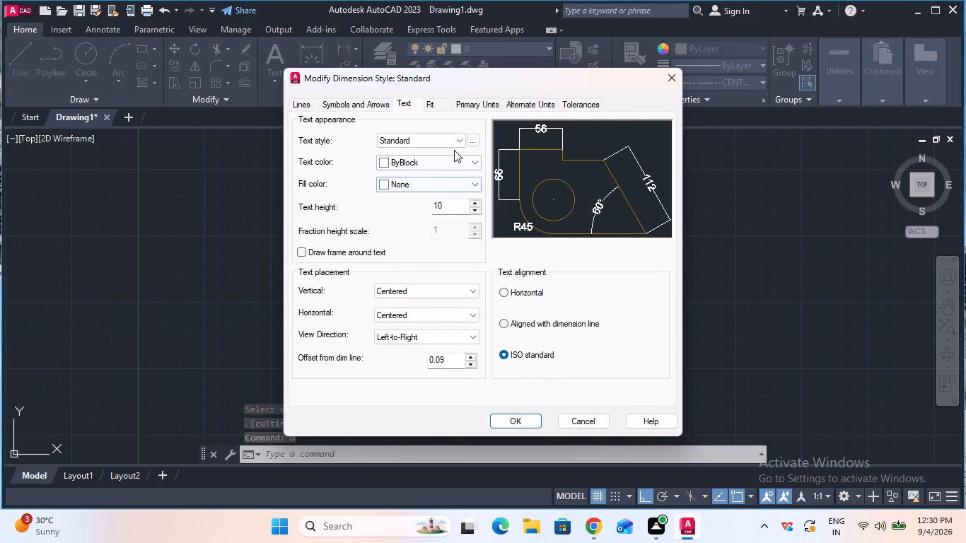
left_click(463, 107)
left_click(454, 148)
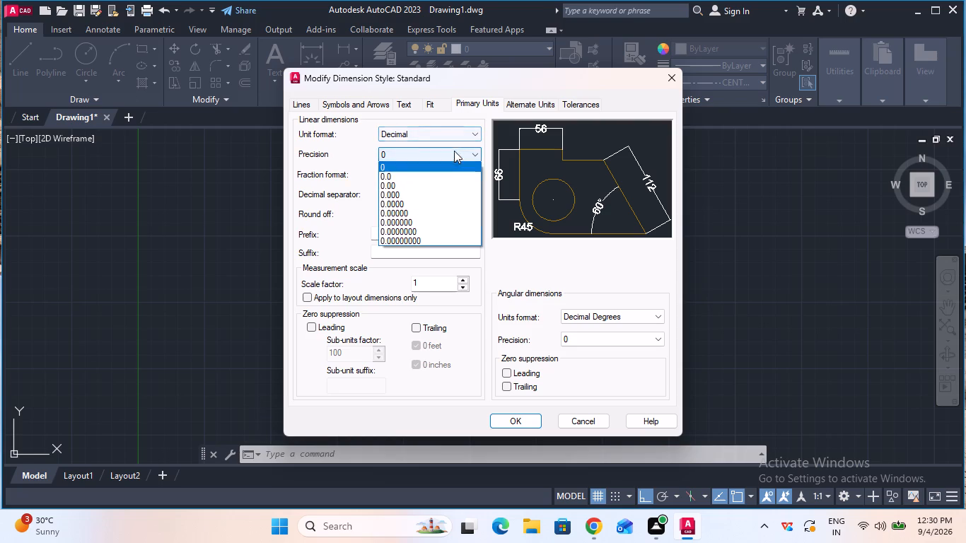
left_click(450, 173)
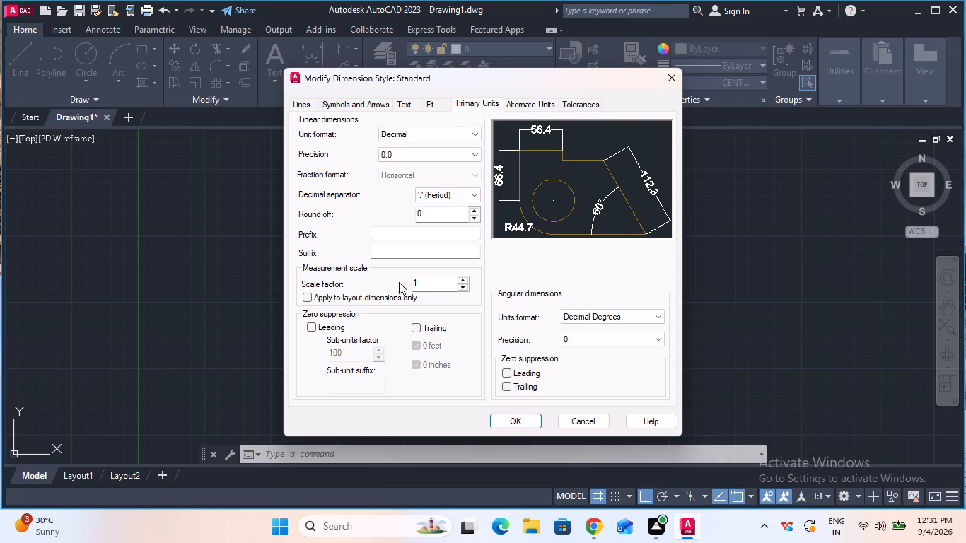
left_click(525, 416)
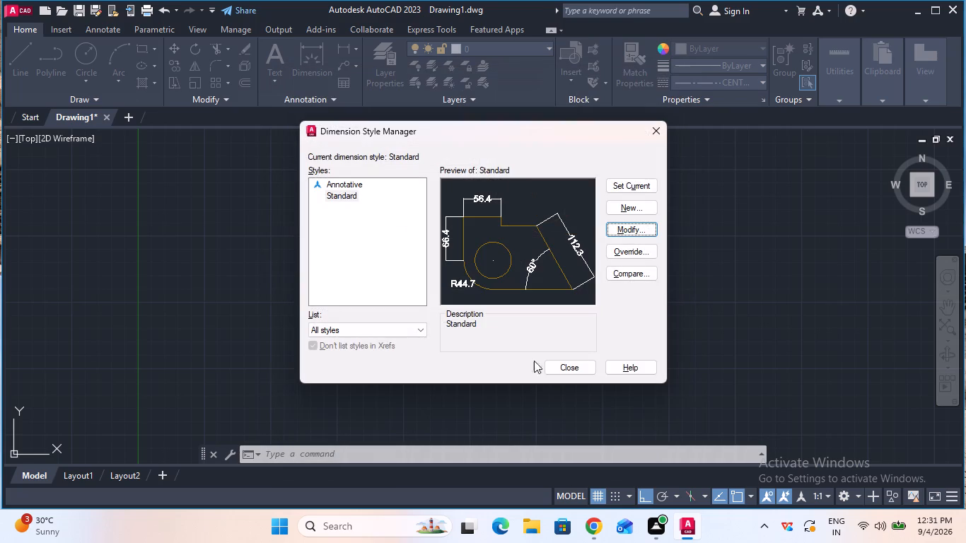
left_click(624, 187)
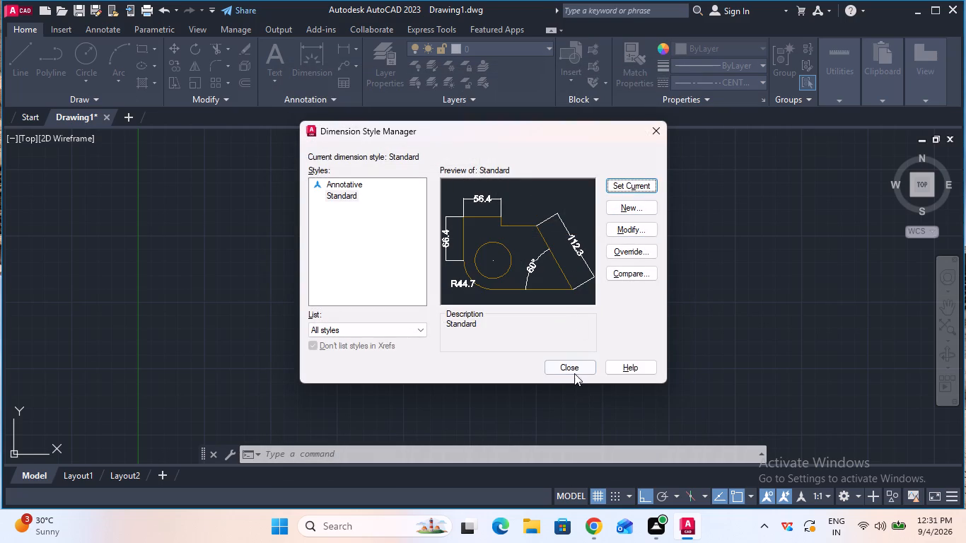
left_click(575, 368)
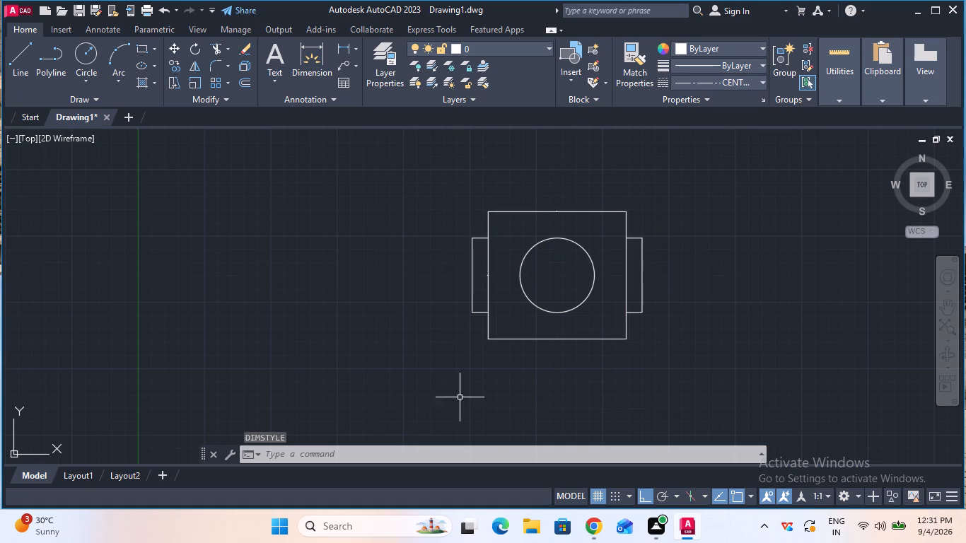
Set the drawing units' length precision to 0.0.
left_click(409, 460)
type("uni")
key("t")
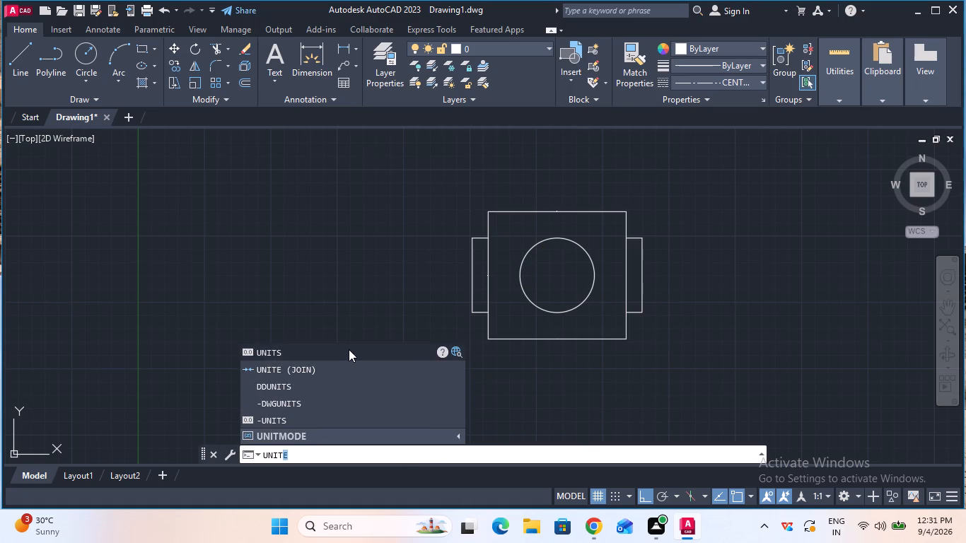
left_click(349, 349)
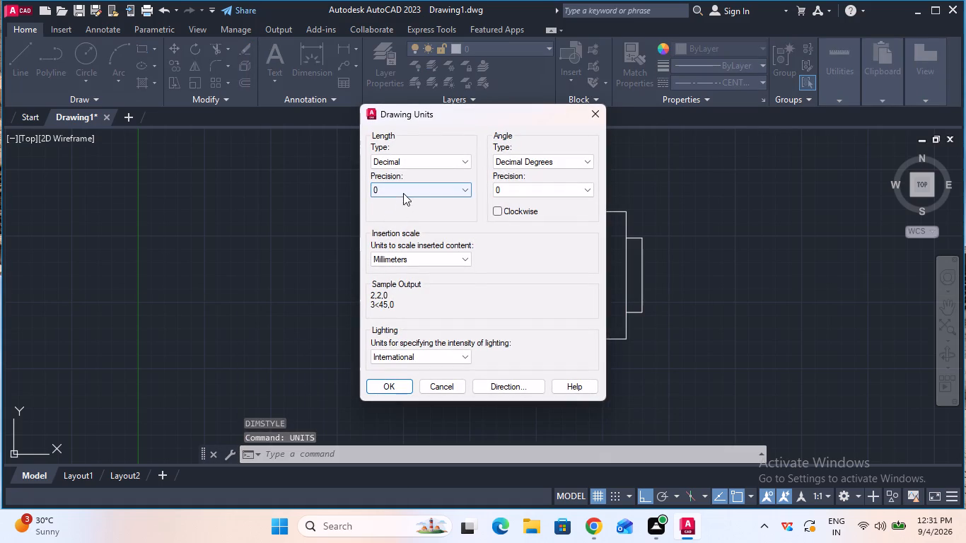
left_click(403, 193)
left_click(403, 213)
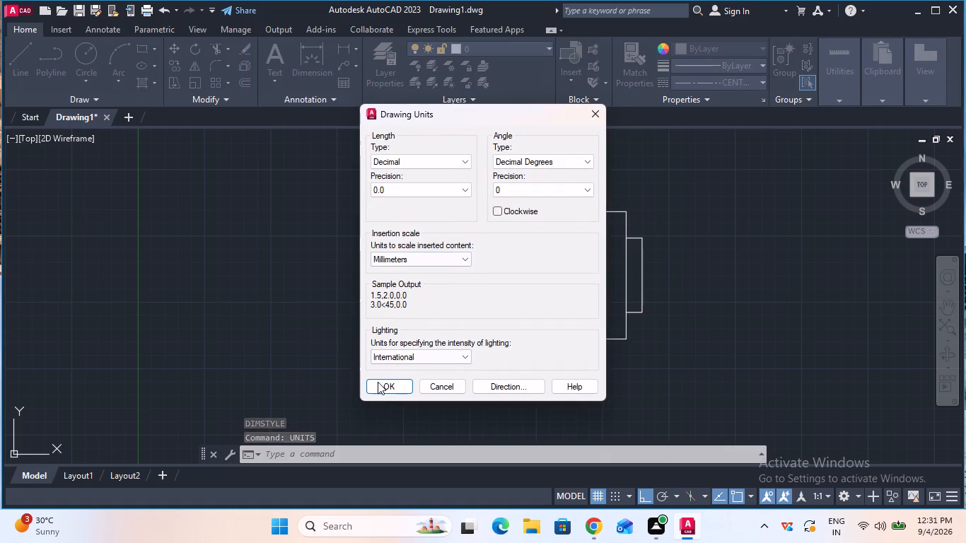
left_click(378, 386)
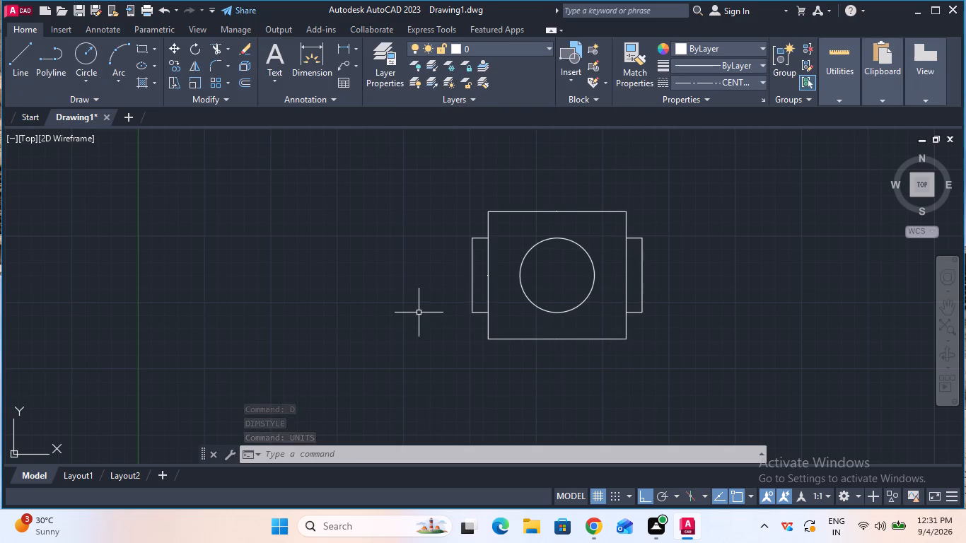
Draw an 11.5 mm horizontal centerline running left from the midpoint of the left tab's outer edge.
left_click(30, 64)
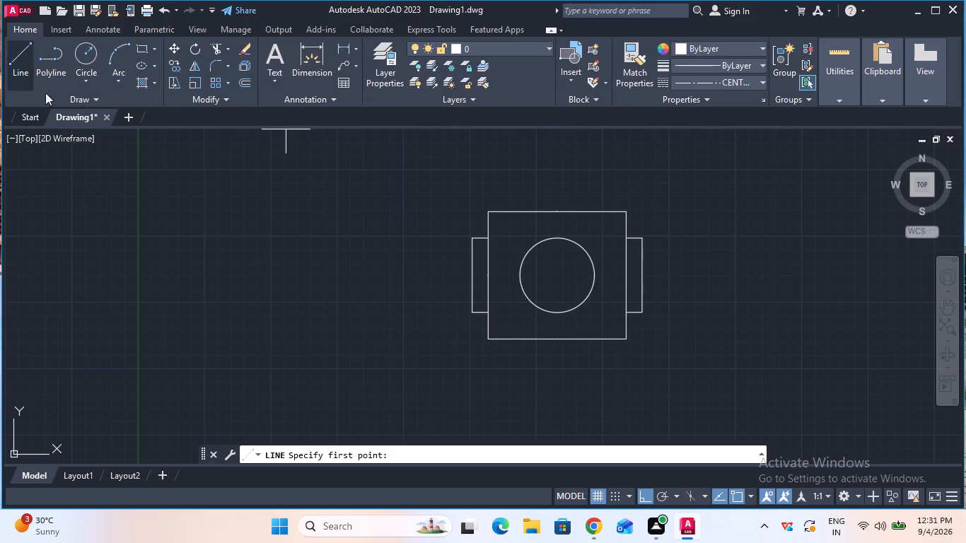
left_click(475, 277)
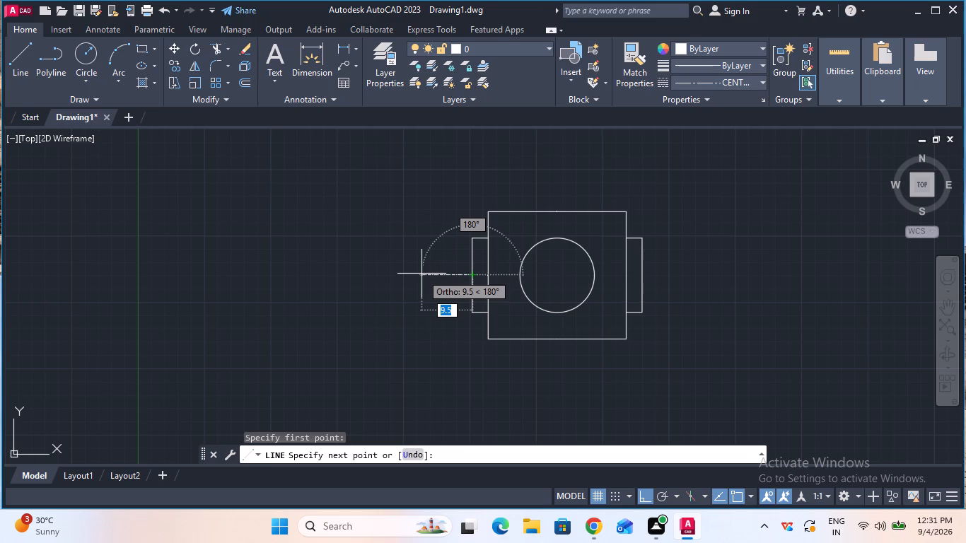
type("11")
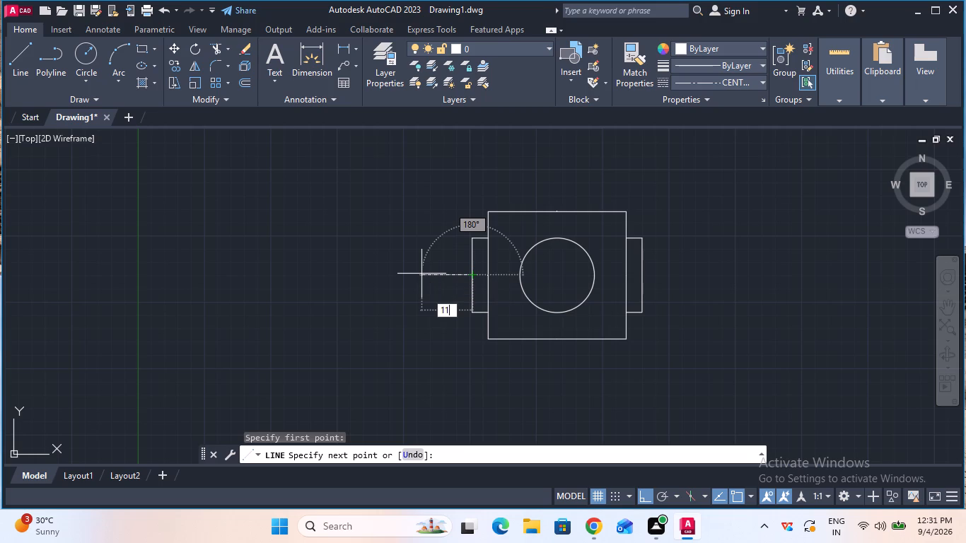
type(".5")
key("Return")
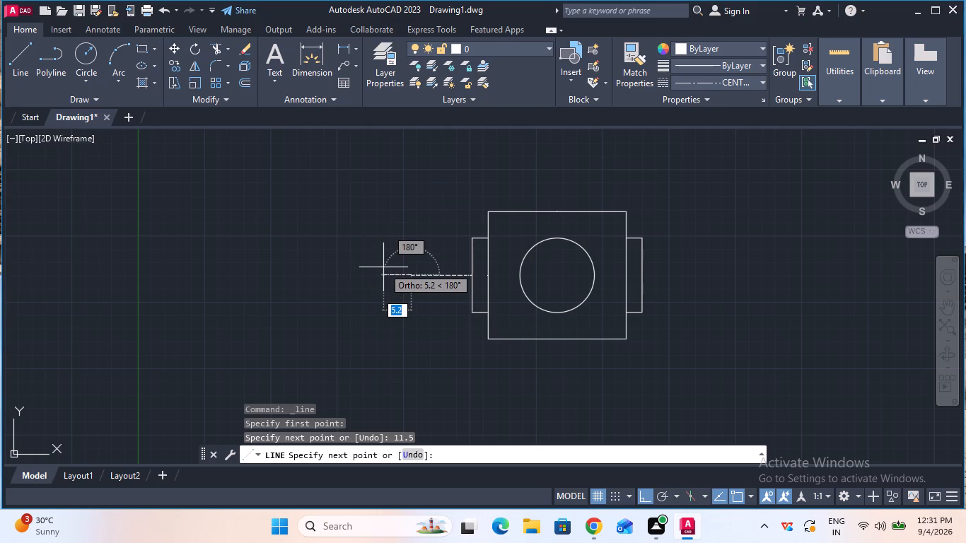
key("Escape")
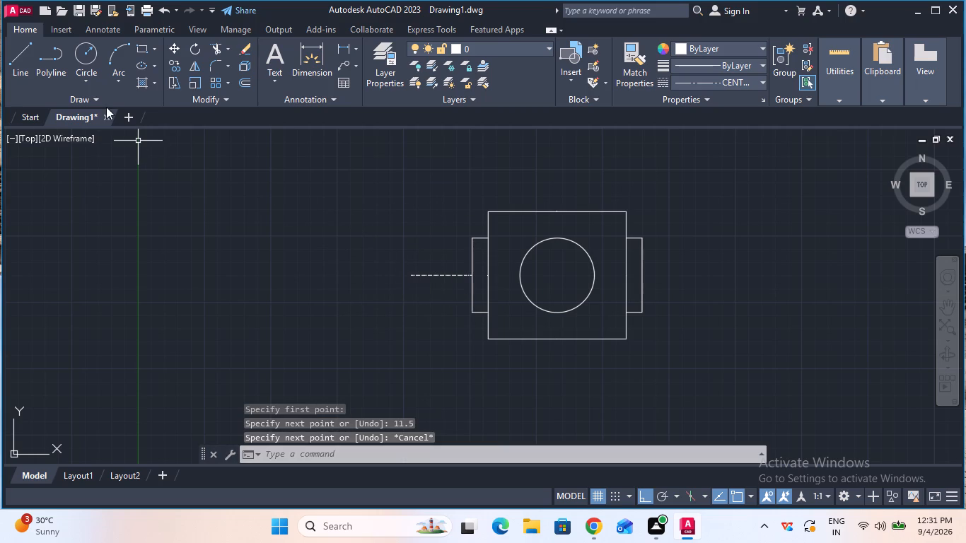
Set the current linetype to ByBlock.
left_click(723, 86)
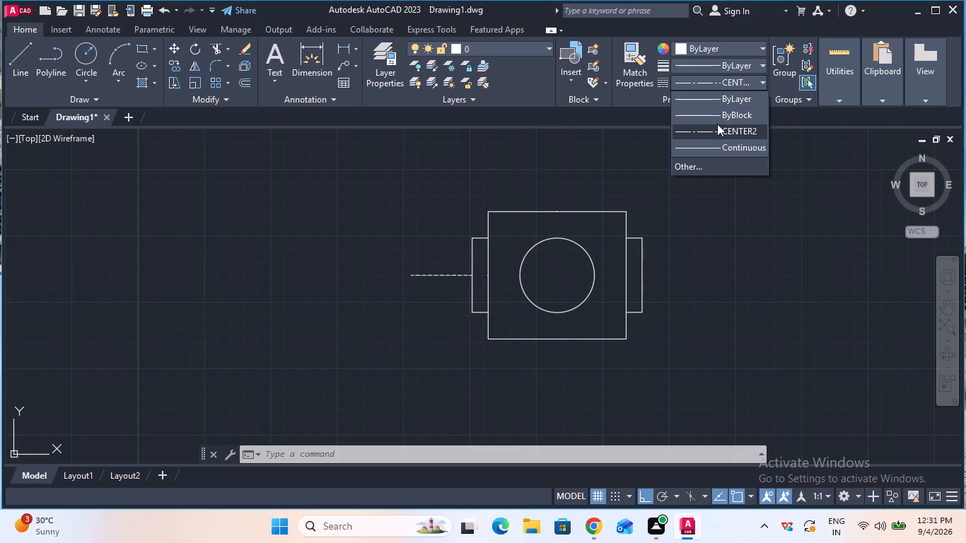
left_click(716, 118)
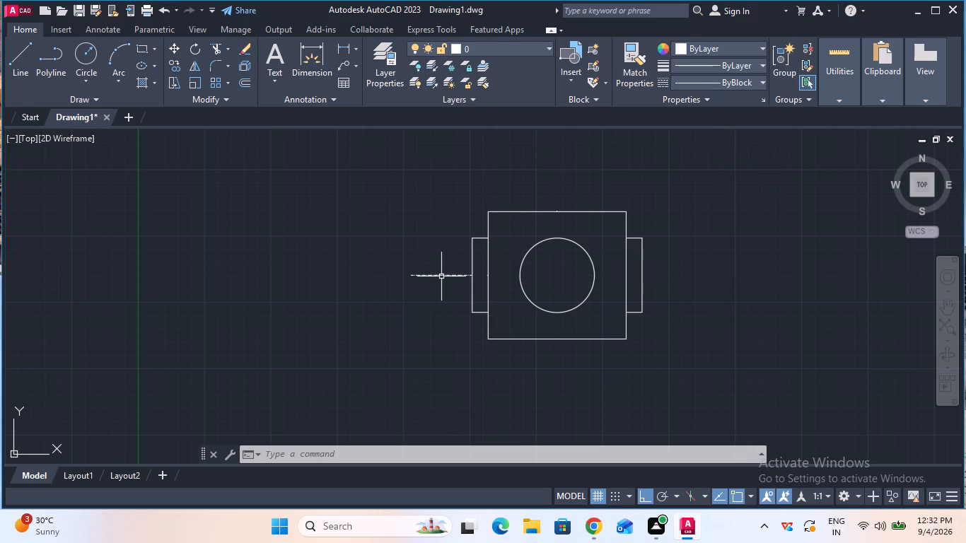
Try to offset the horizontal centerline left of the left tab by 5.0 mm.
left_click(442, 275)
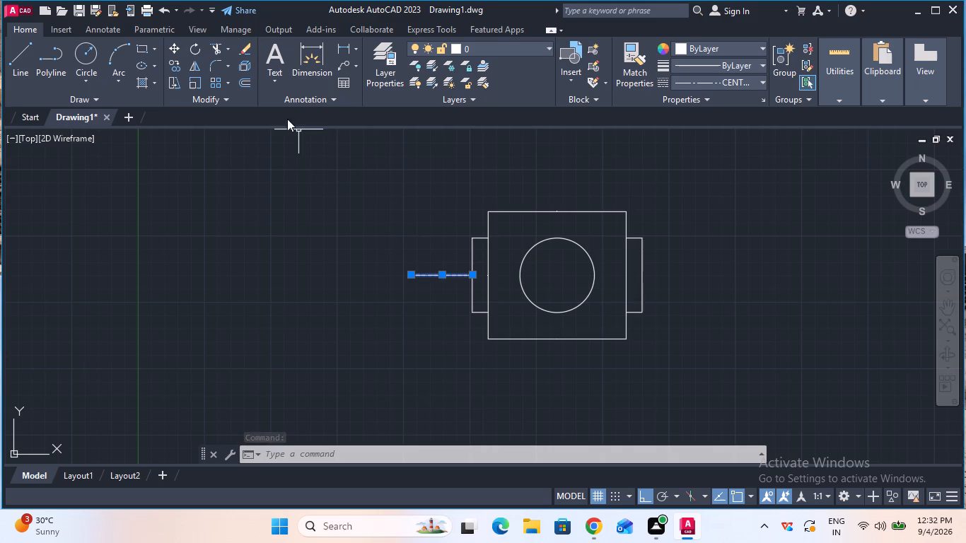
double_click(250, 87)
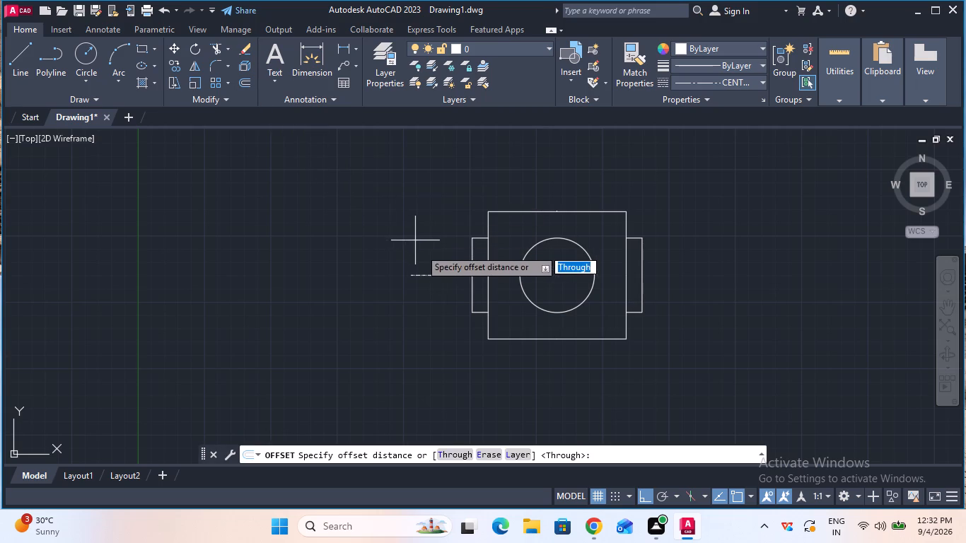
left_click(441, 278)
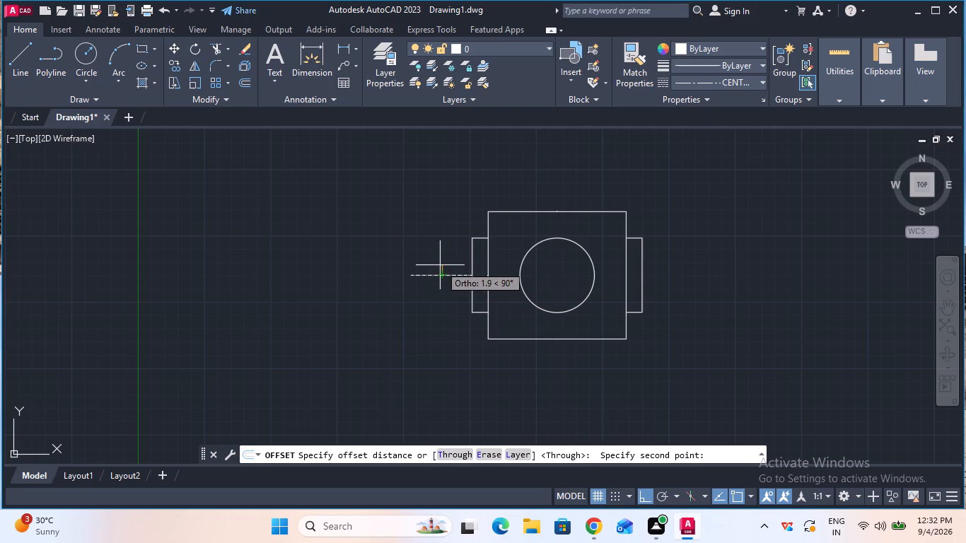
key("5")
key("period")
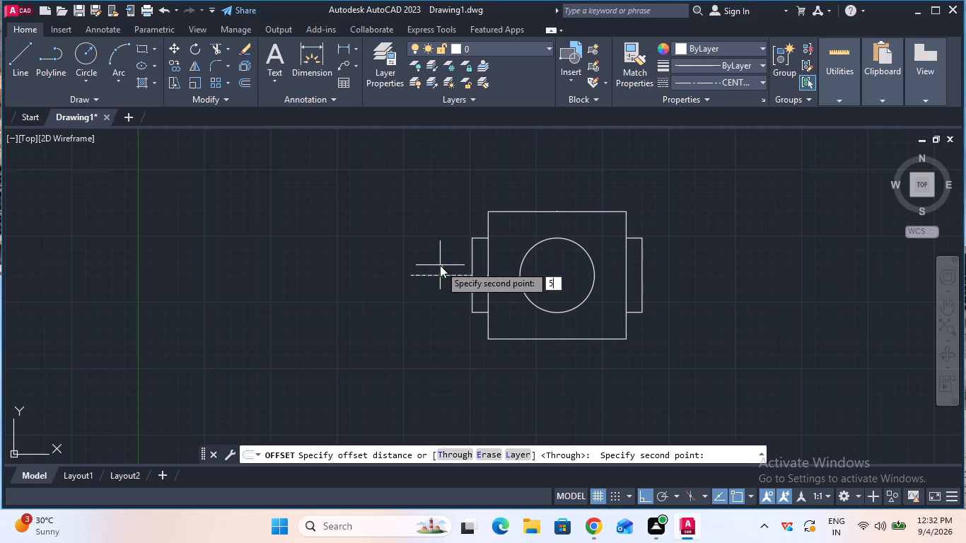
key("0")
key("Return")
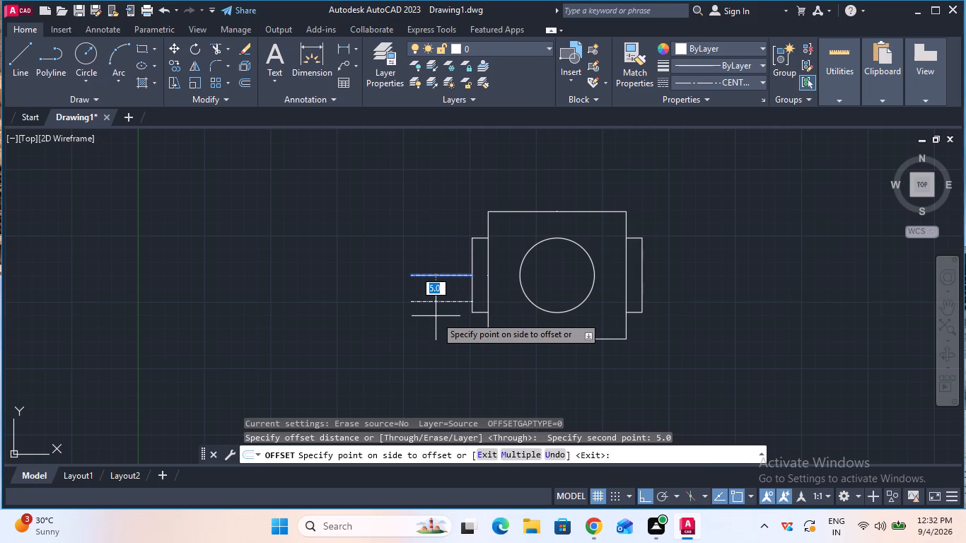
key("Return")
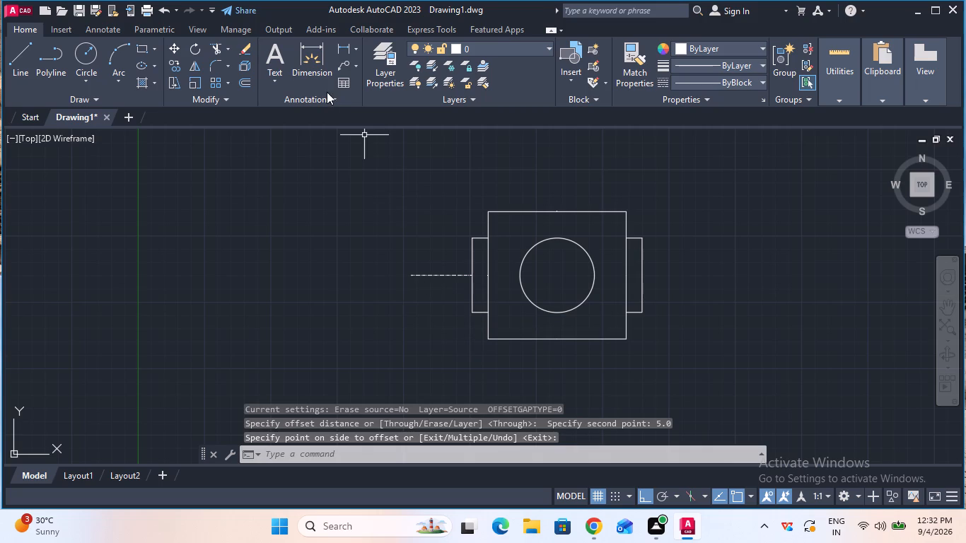
Offset the horizontal centerline beside the left tab by 5.0 mm, once below and once above.
left_click(245, 90)
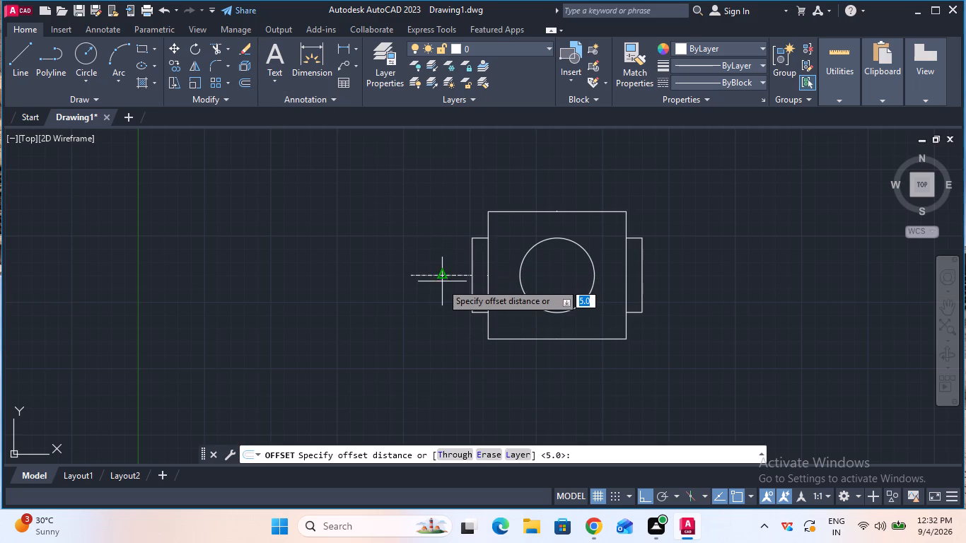
left_click(441, 276)
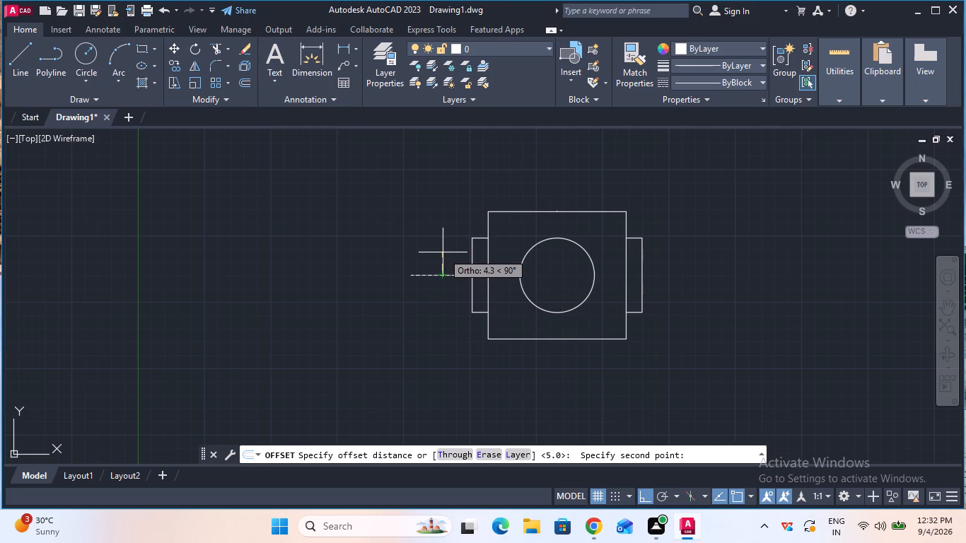
key("5")
key("period")
key("0")
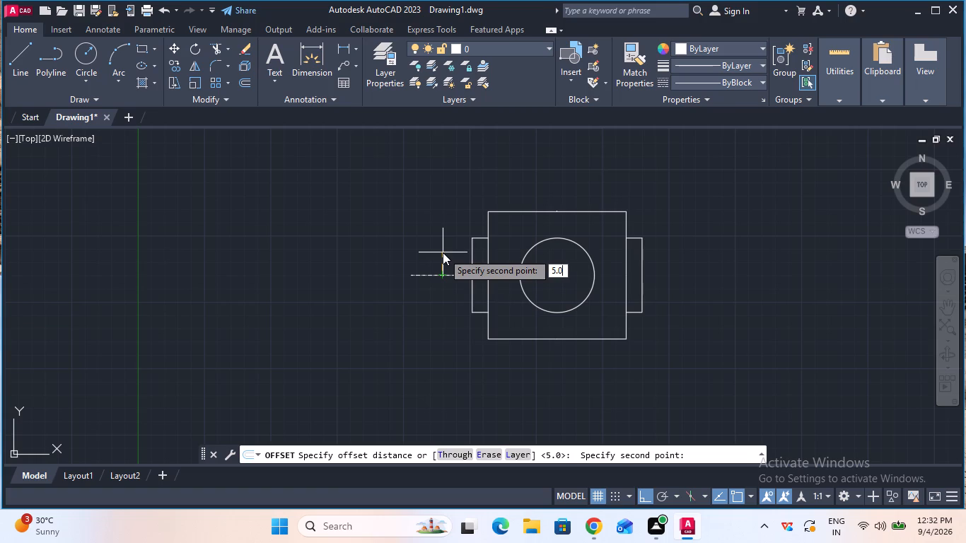
key("Return")
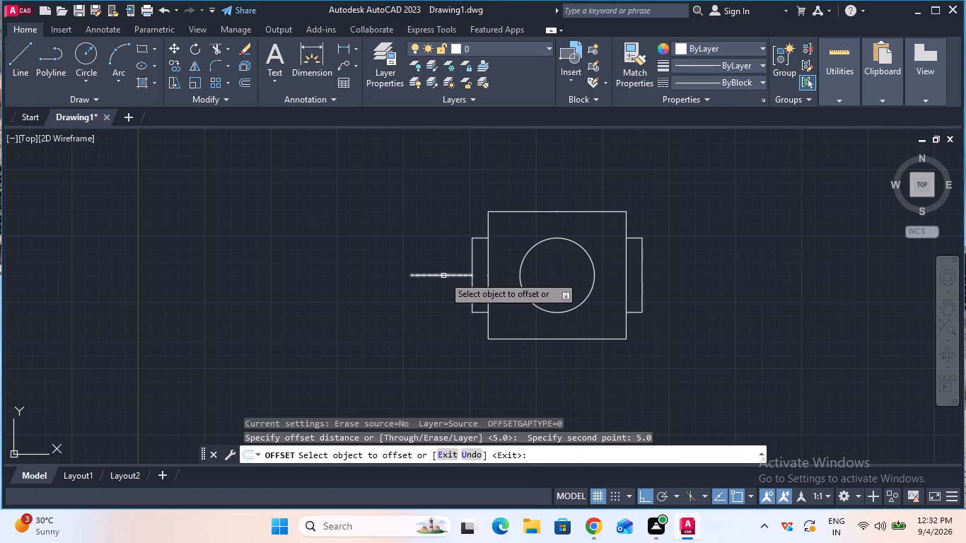
left_click(443, 276)
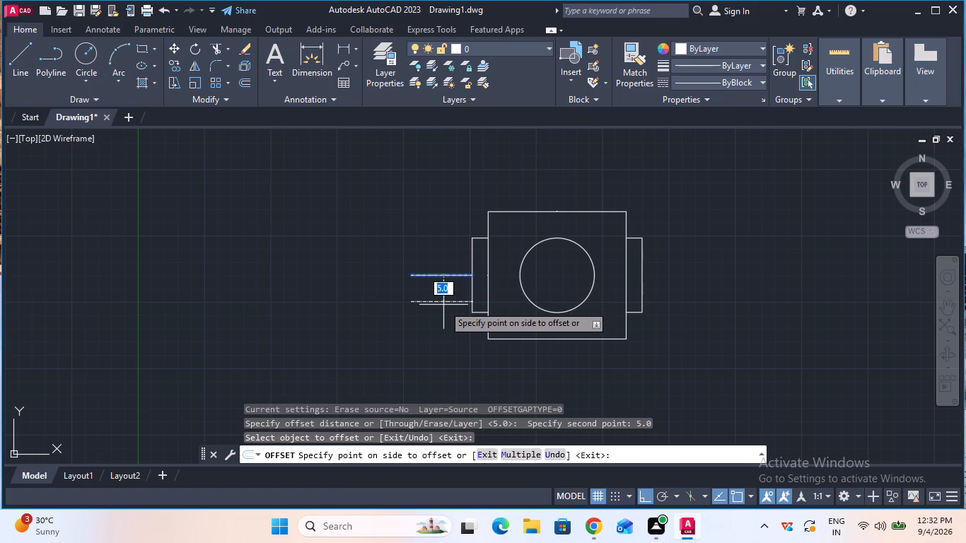
left_click(443, 279)
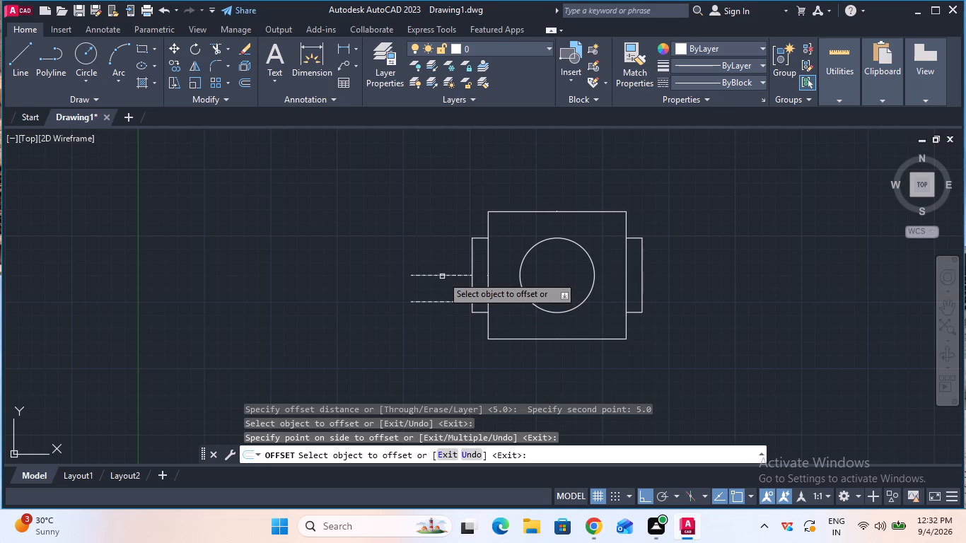
left_click(441, 276)
left_click(445, 250)
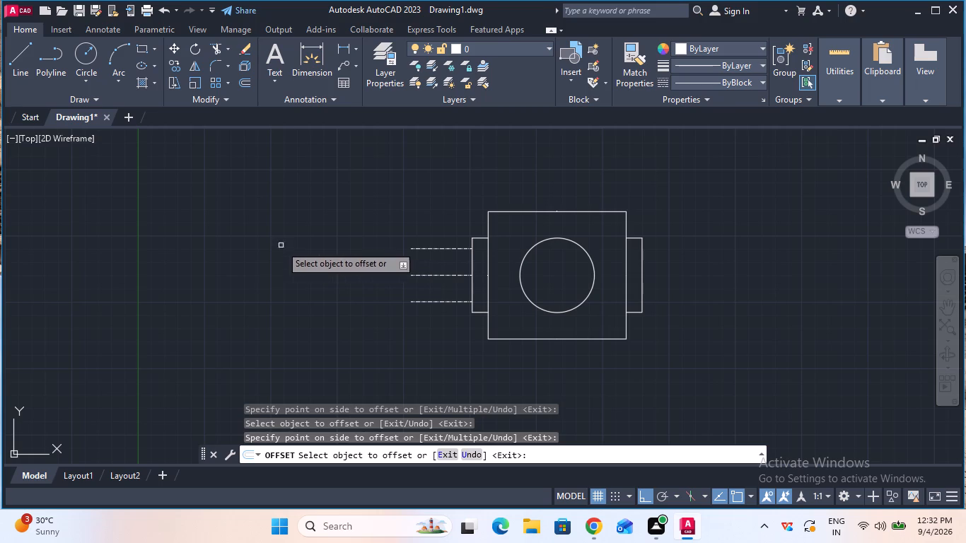
key("Escape")
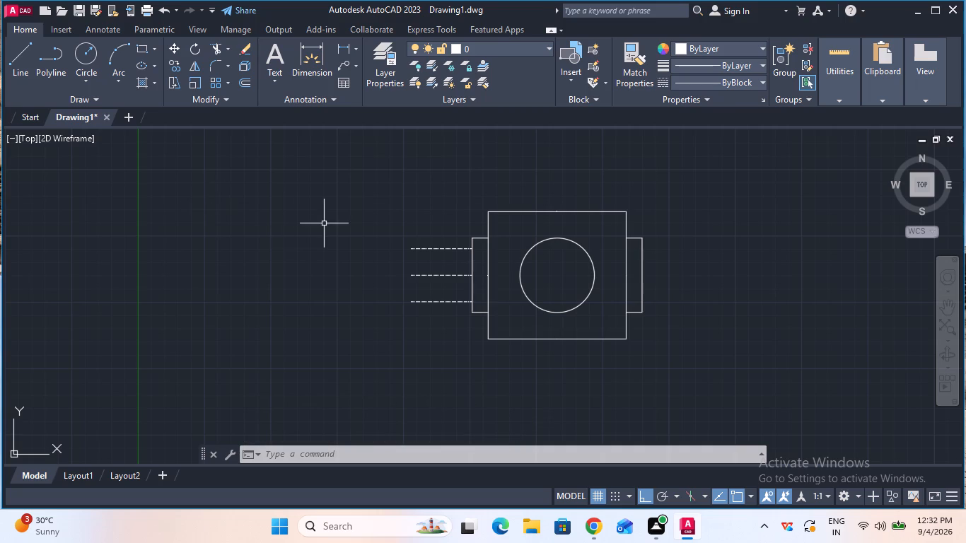
Change the linetype of the upper offset line to ByBlock.
left_click(431, 247)
type("pr")
left_click(474, 279)
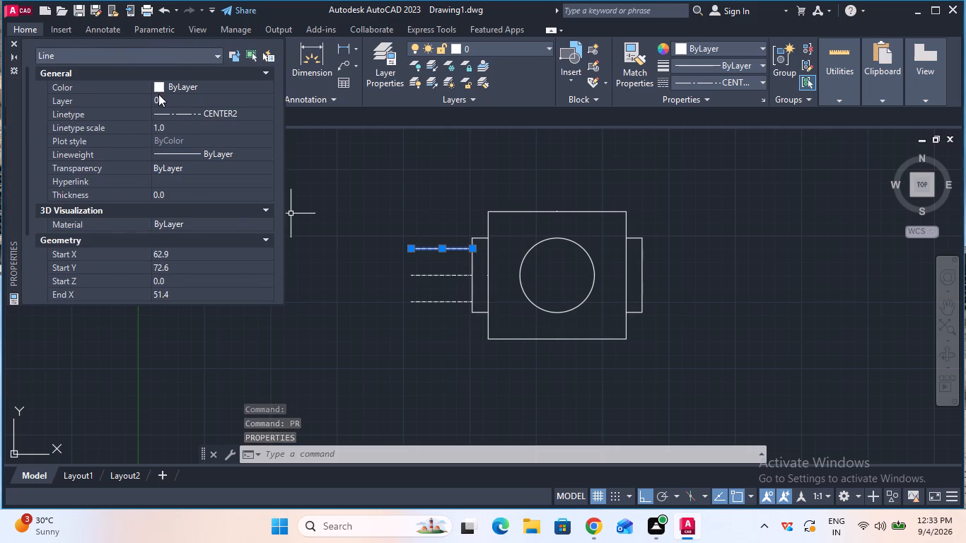
left_click(222, 112)
left_click(222, 112)
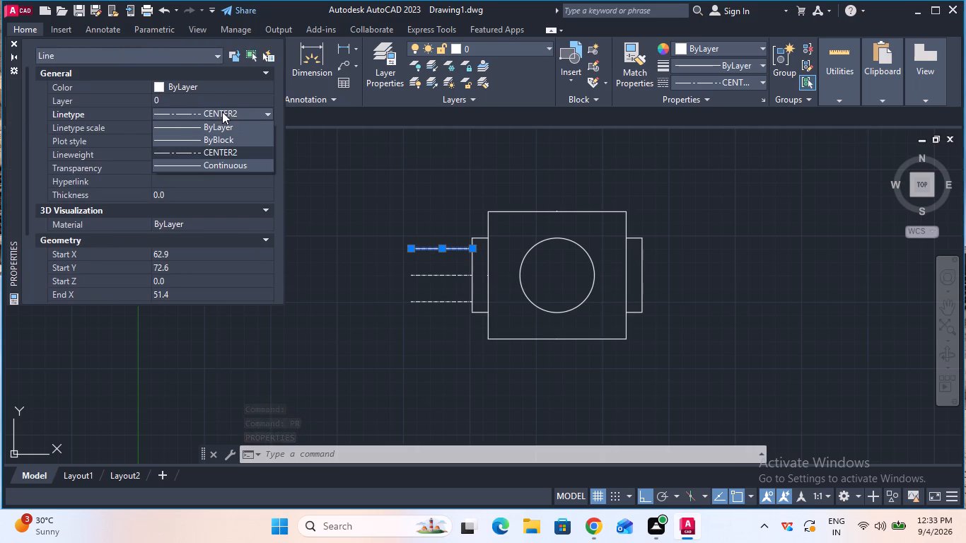
left_click(223, 141)
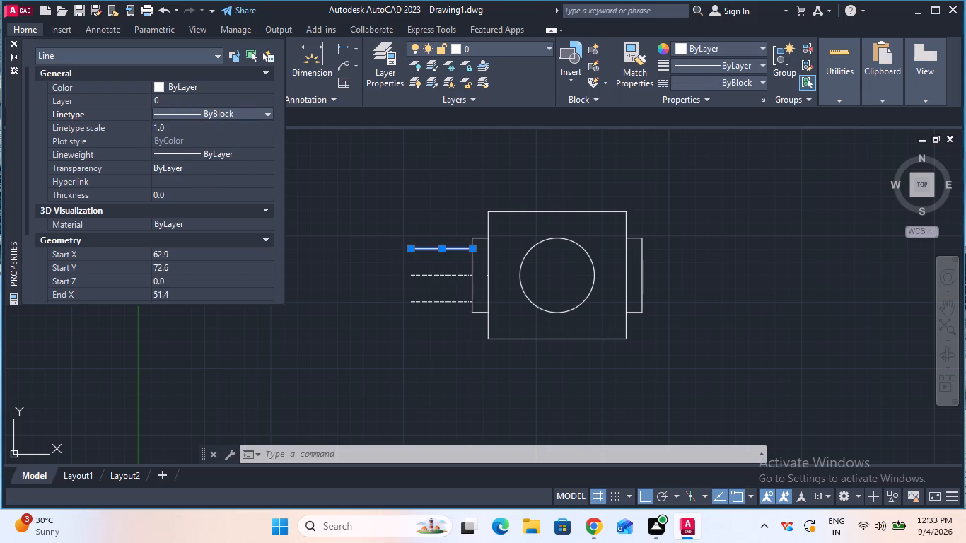
left_click(13, 44)
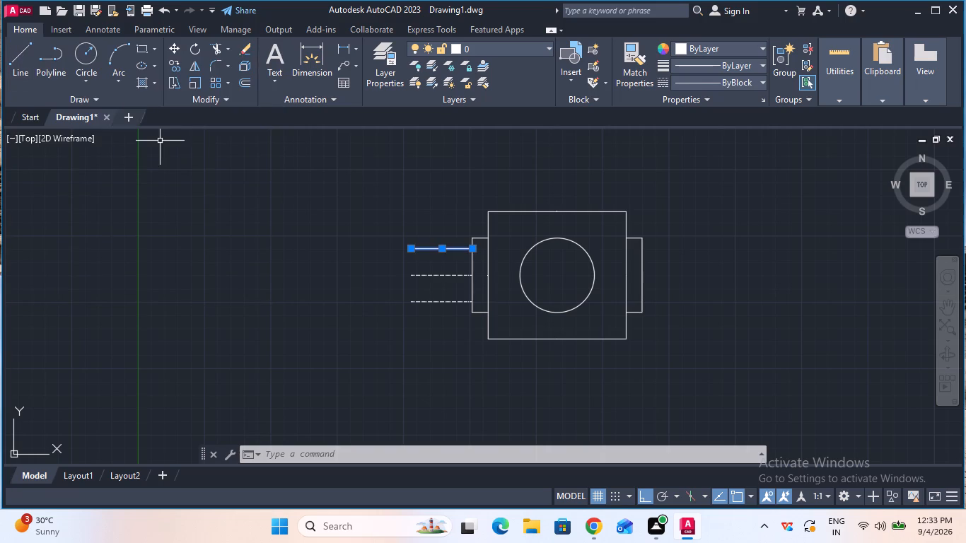
Change the linetype of the lower offset line to ByBlock.
left_click(444, 302)
type("pr")
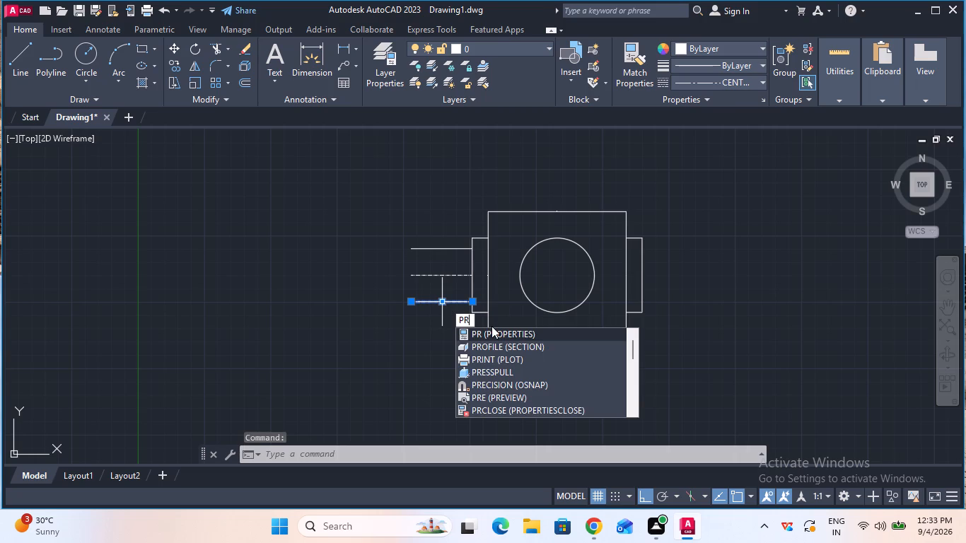
left_click(494, 328)
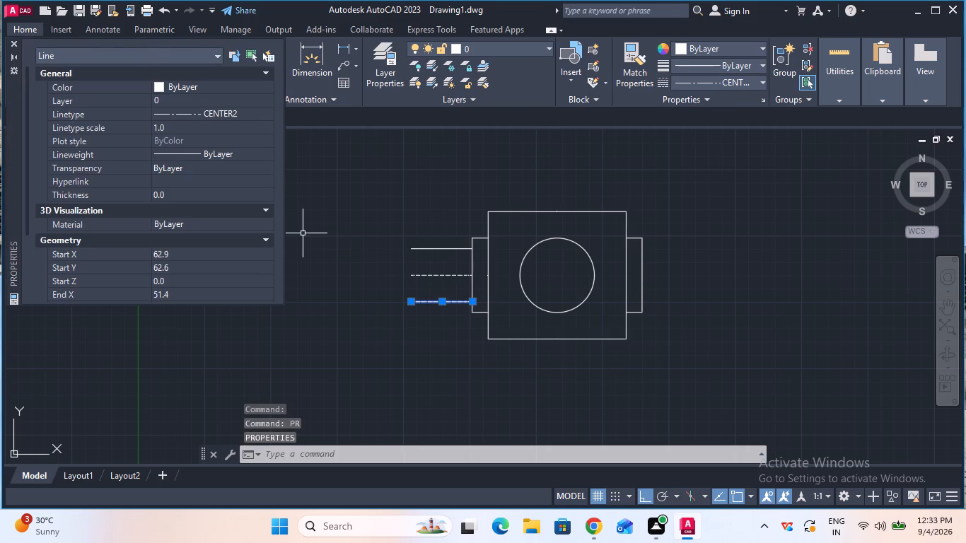
left_click(176, 113)
left_click(176, 113)
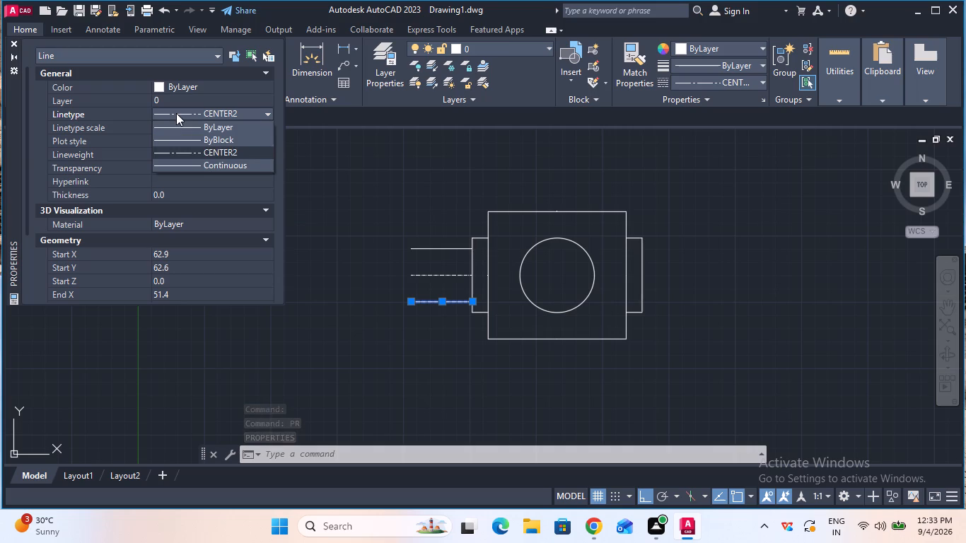
left_click(178, 136)
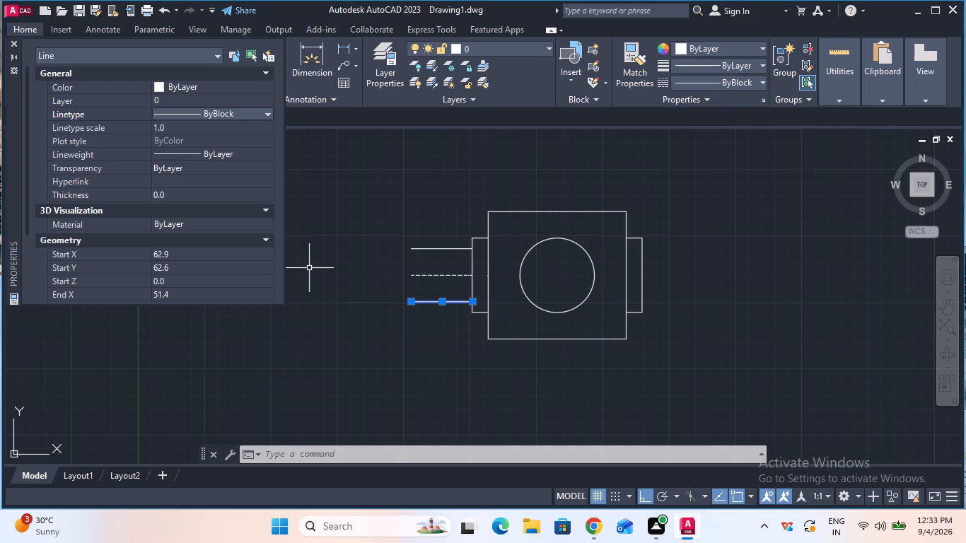
key("Escape")
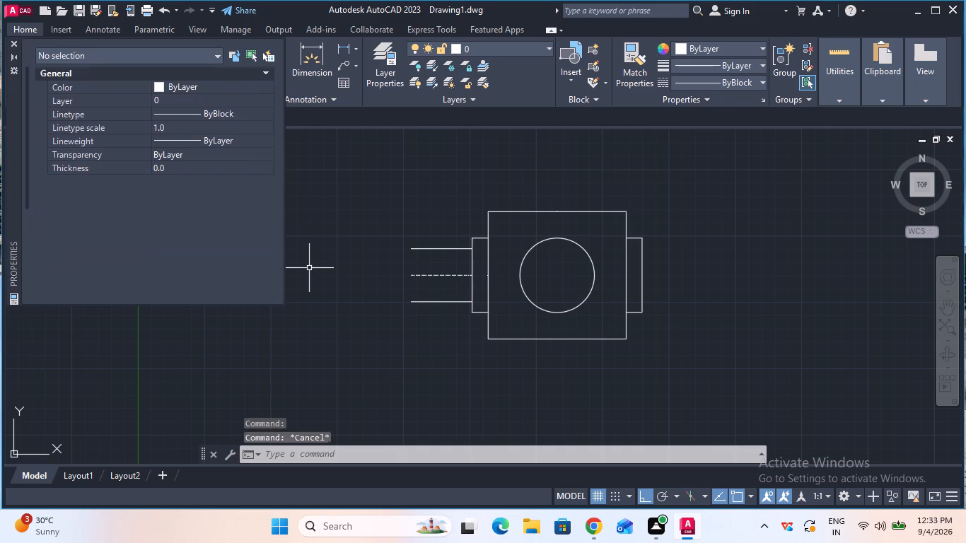
double_click(16, 42)
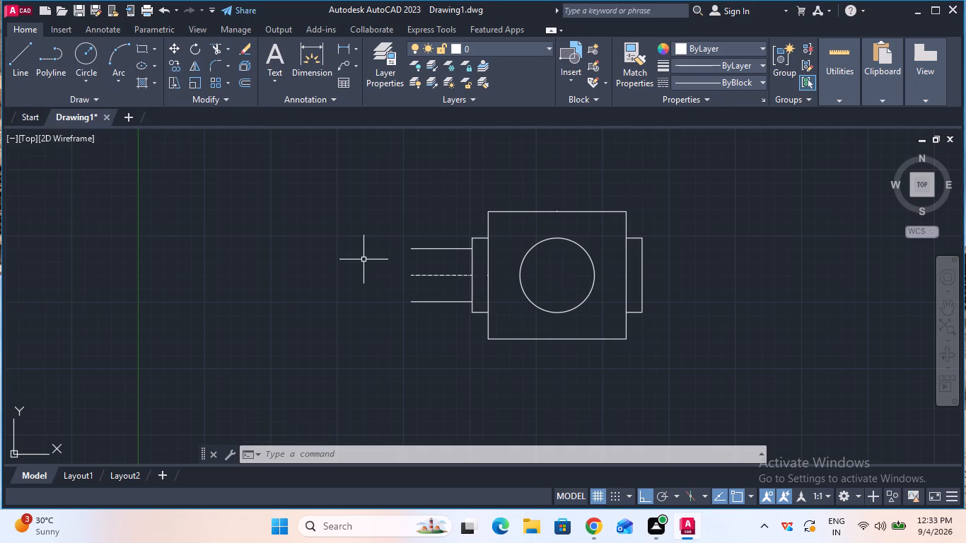
Place a 1.5 mm horizontal linear dimension leftward from the upper offset line's end at the left tab, as a position reference.
left_click(12, 61)
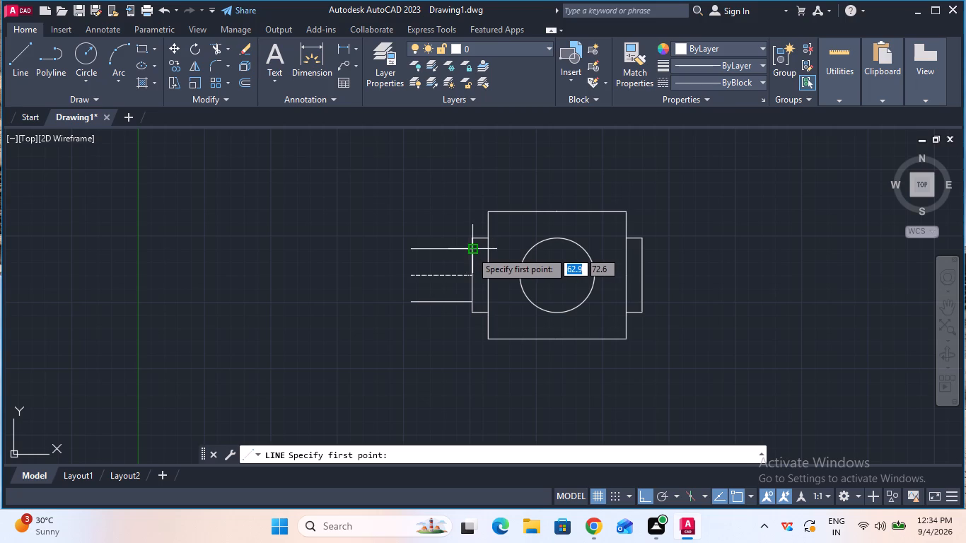
left_click(345, 52)
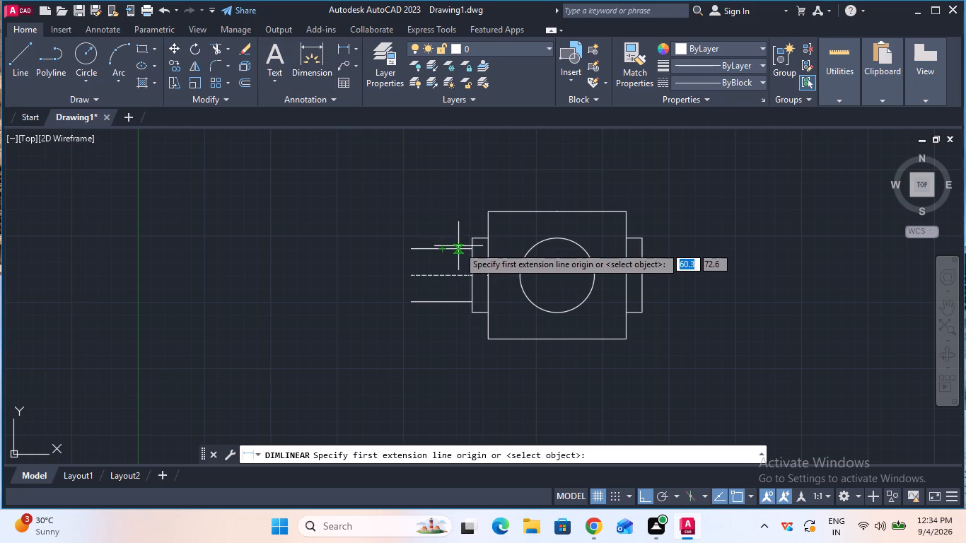
left_click(470, 250)
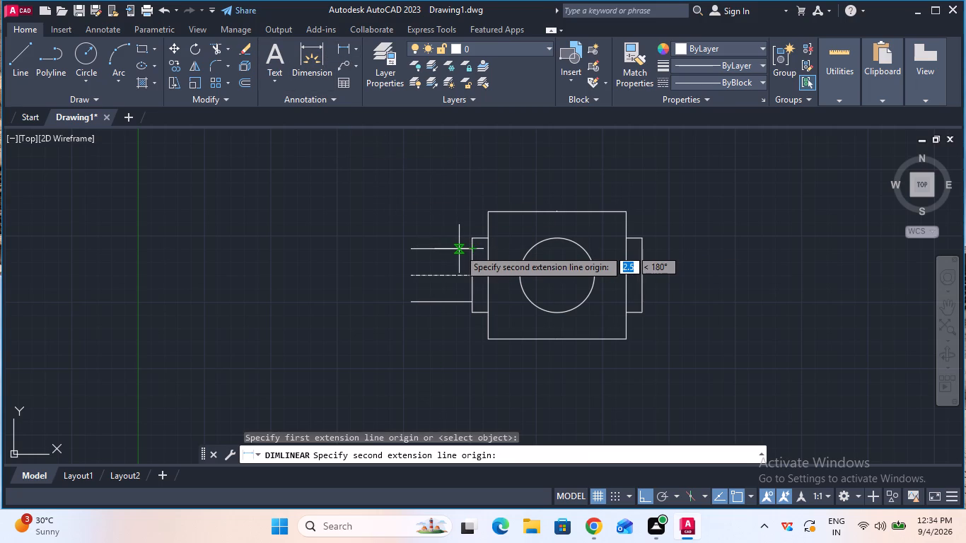
key("1")
type(".5")
key("Return")
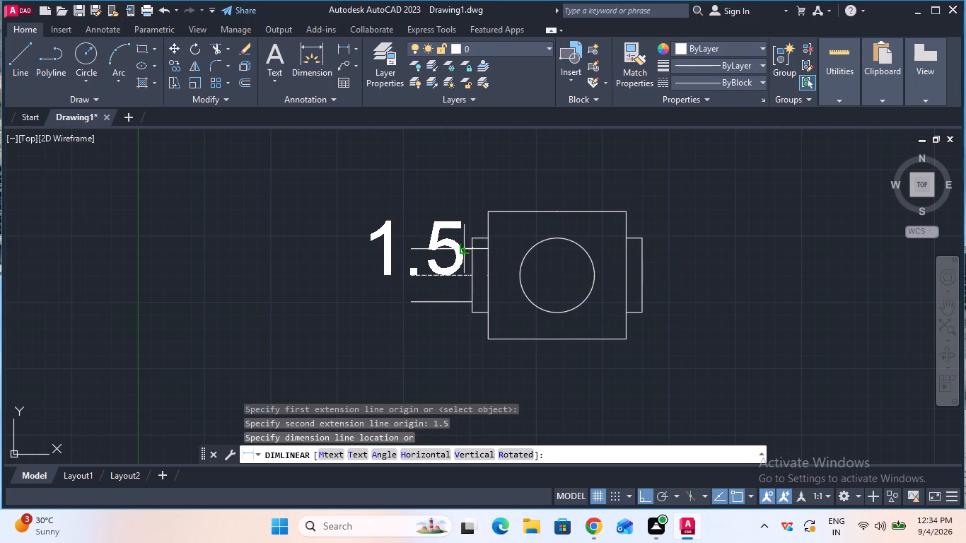
left_click(462, 208)
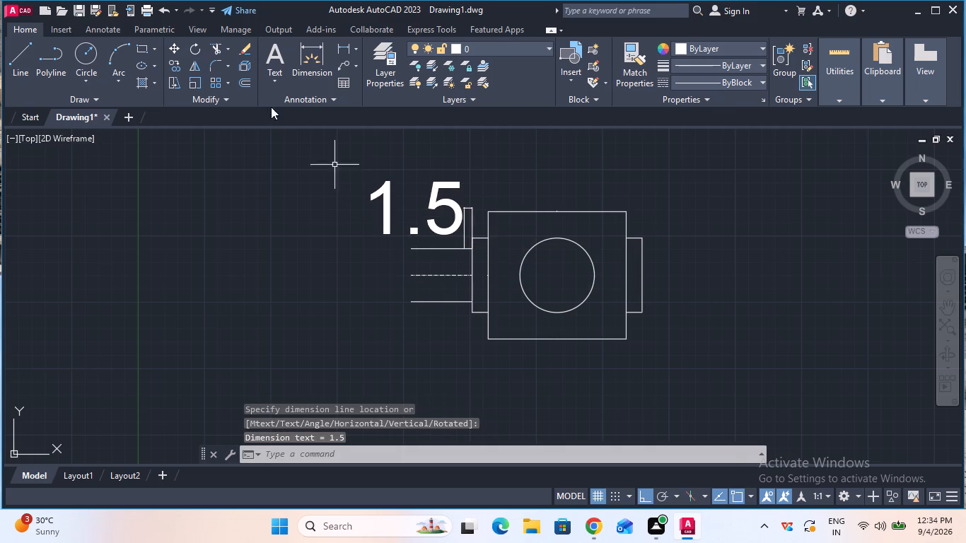
Draw a 10.0 mm vertical line down from the upper offset line at the 1.5 mm reference mark.
left_click(18, 66)
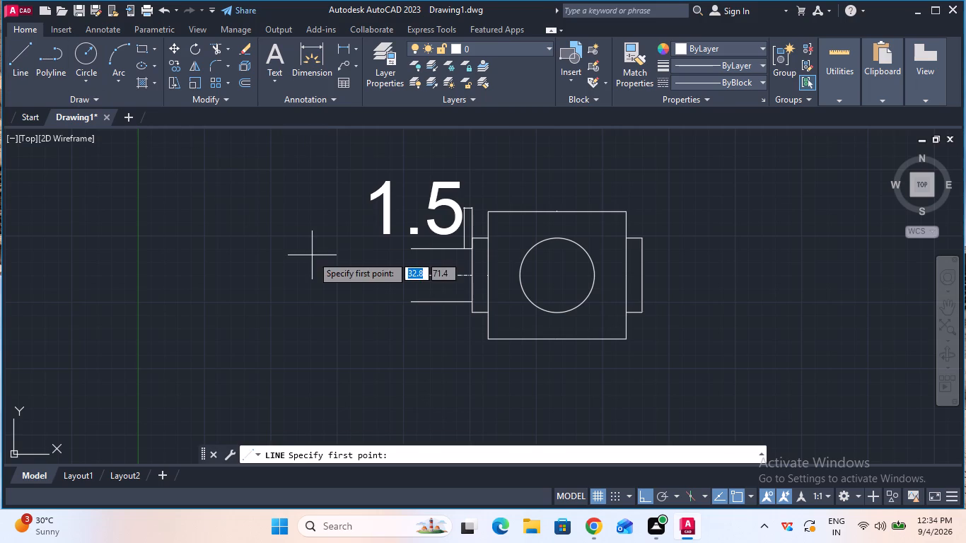
left_click(462, 253)
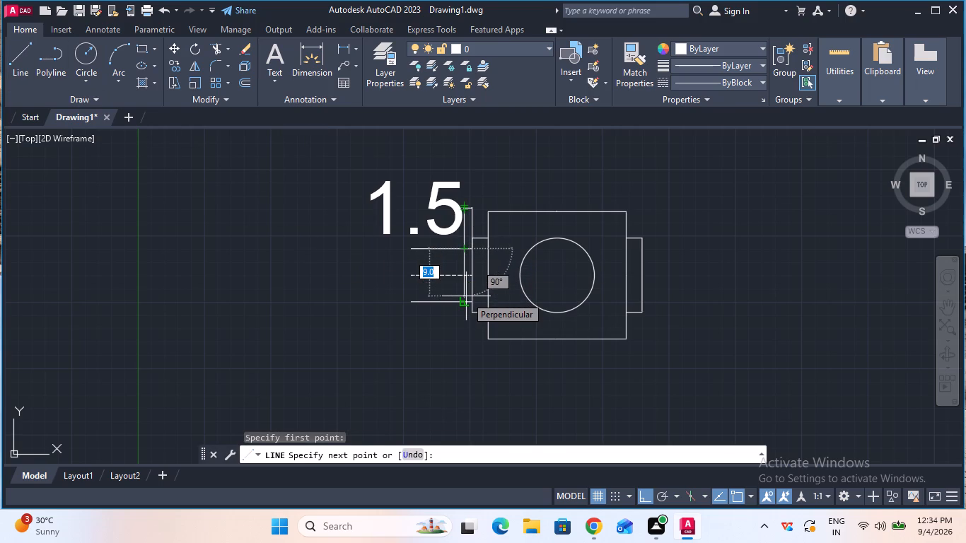
type("10.")
key("0")
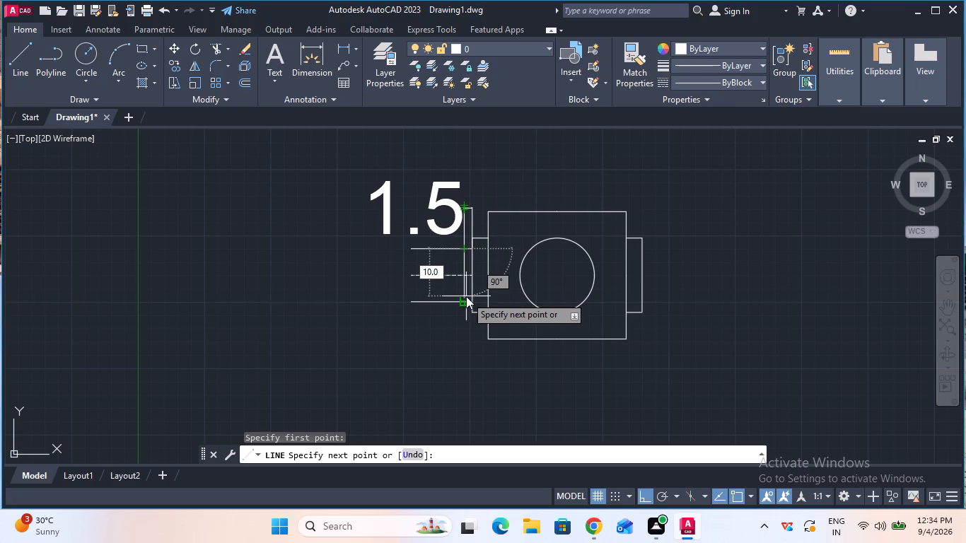
key("Return")
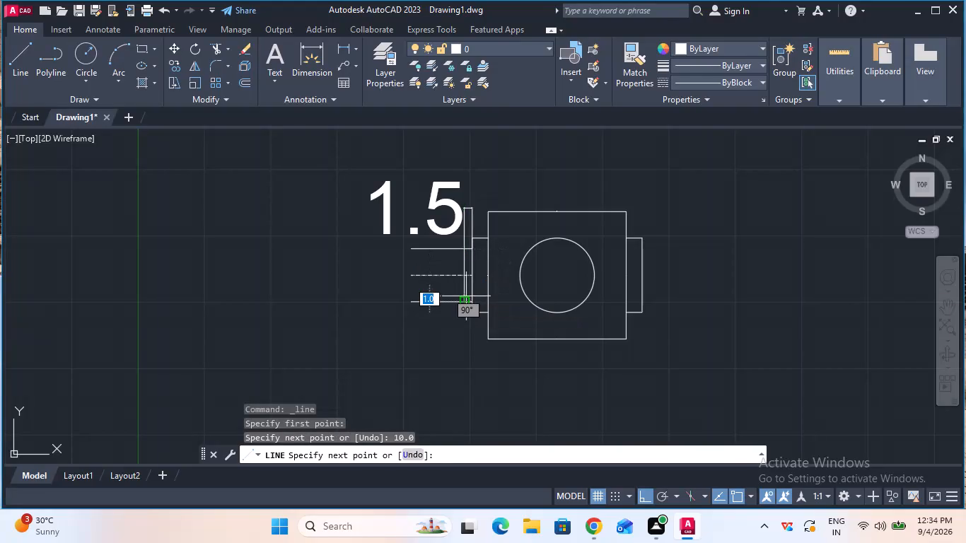
key("Escape")
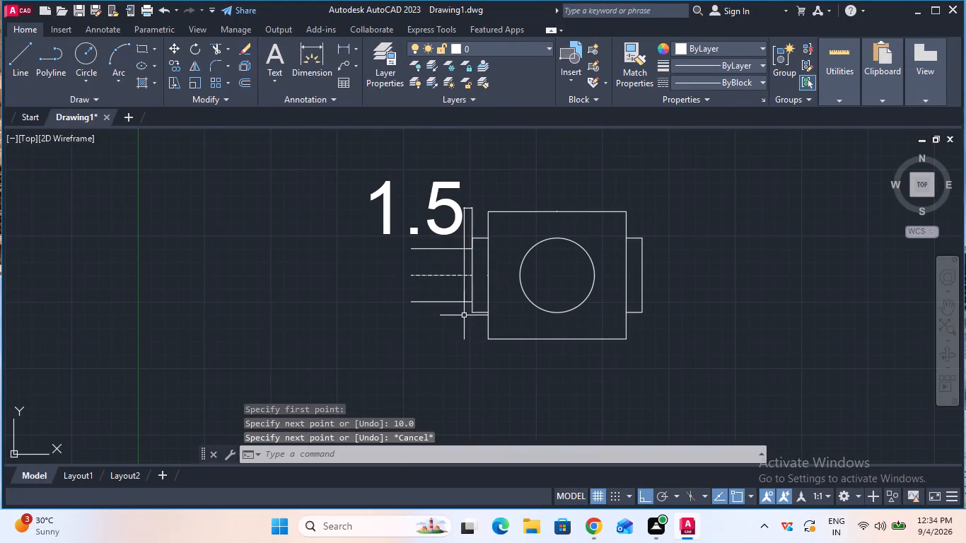
Erase the 1.5 mm reference dimension.
left_click(238, 47)
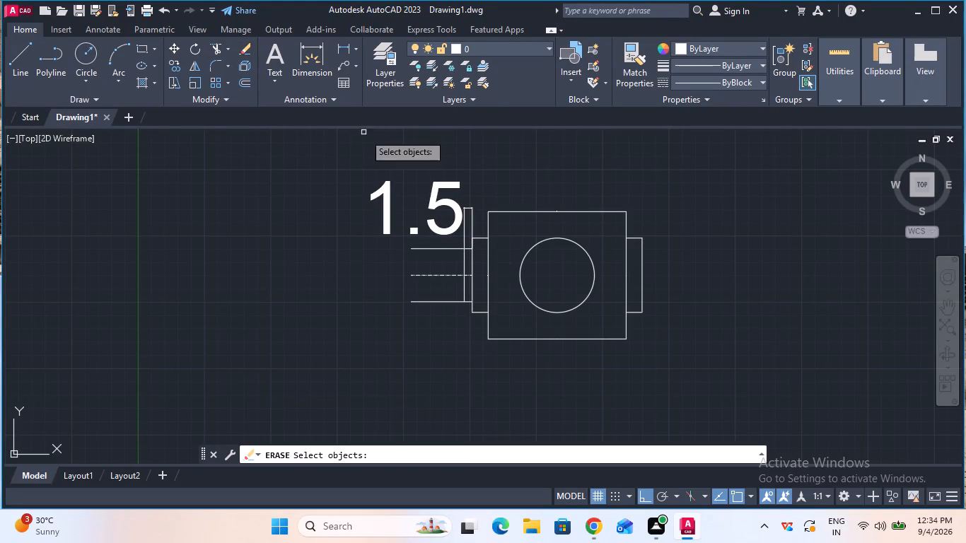
left_click(438, 201)
key("Return")
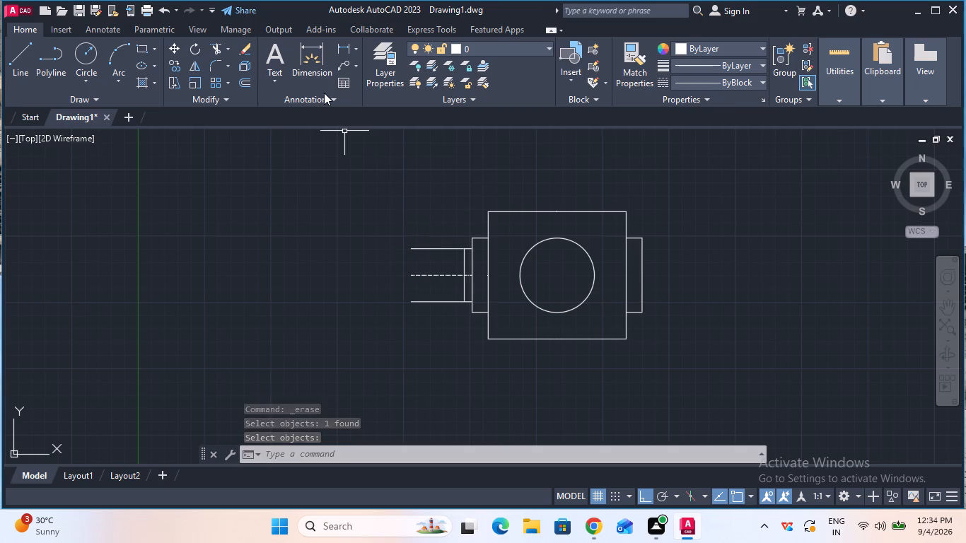
Measure the distance along the upper offset line from the new vertical line to its free left end.
left_click(345, 49)
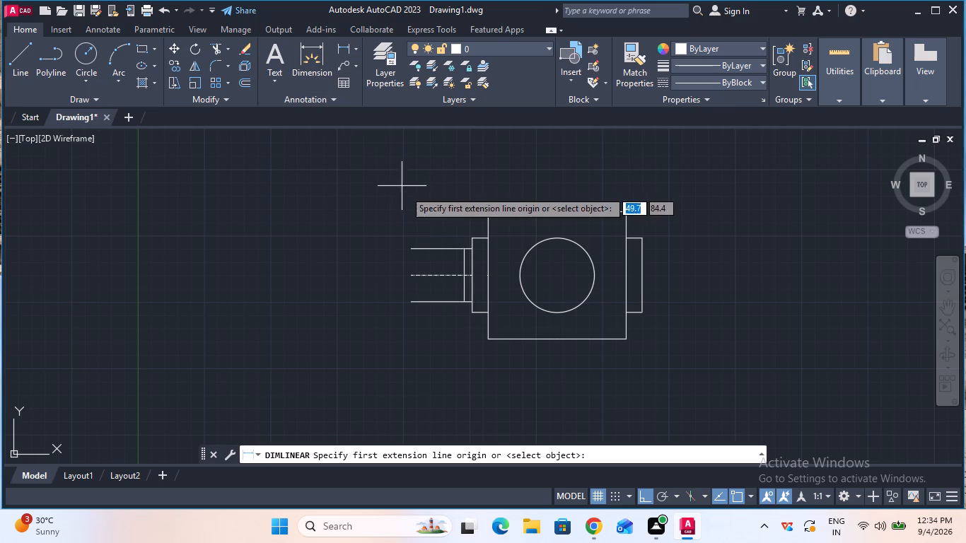
left_click(462, 250)
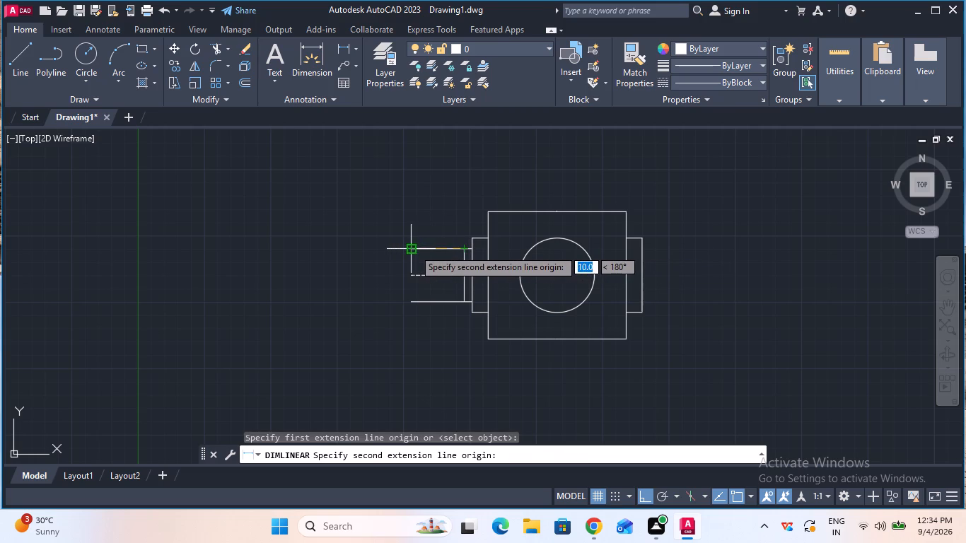
left_click(414, 249)
key("Escape")
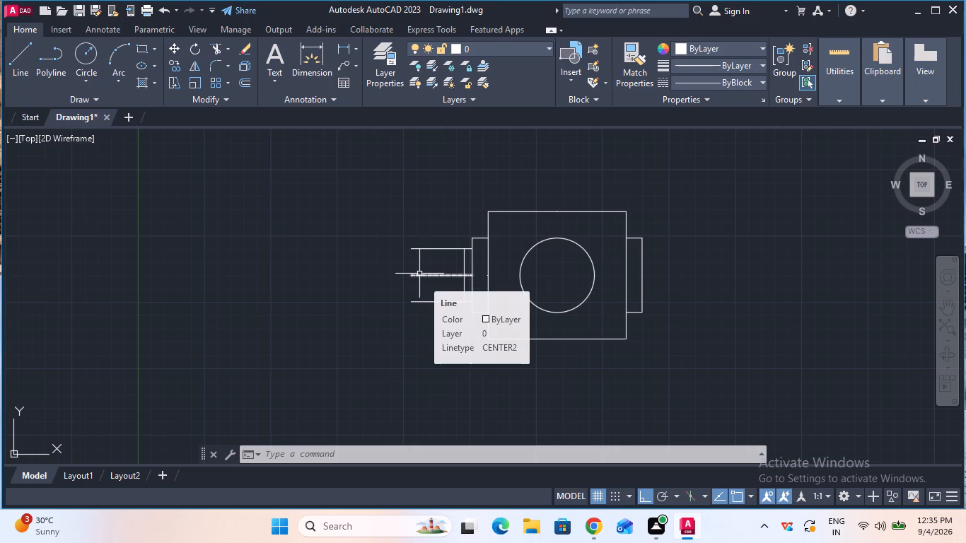
middle_click(419, 274)
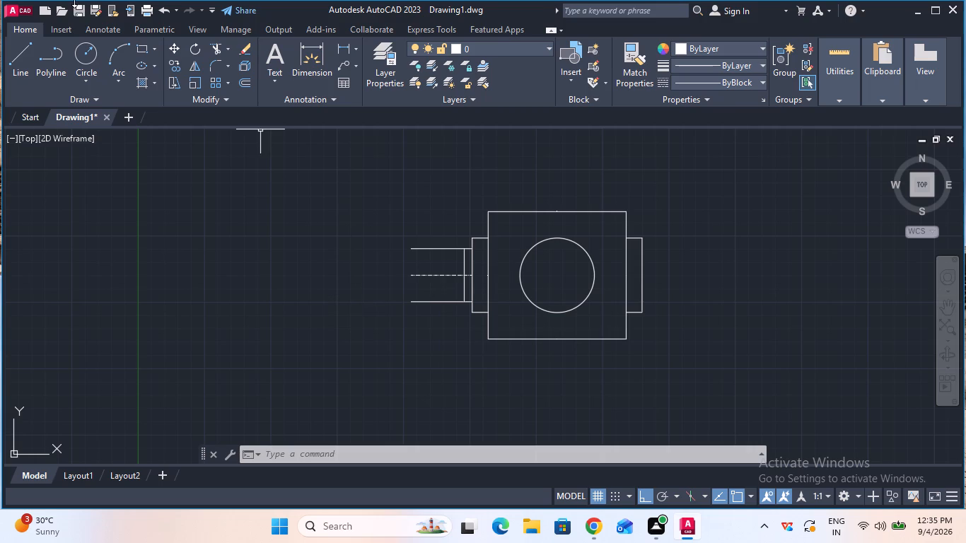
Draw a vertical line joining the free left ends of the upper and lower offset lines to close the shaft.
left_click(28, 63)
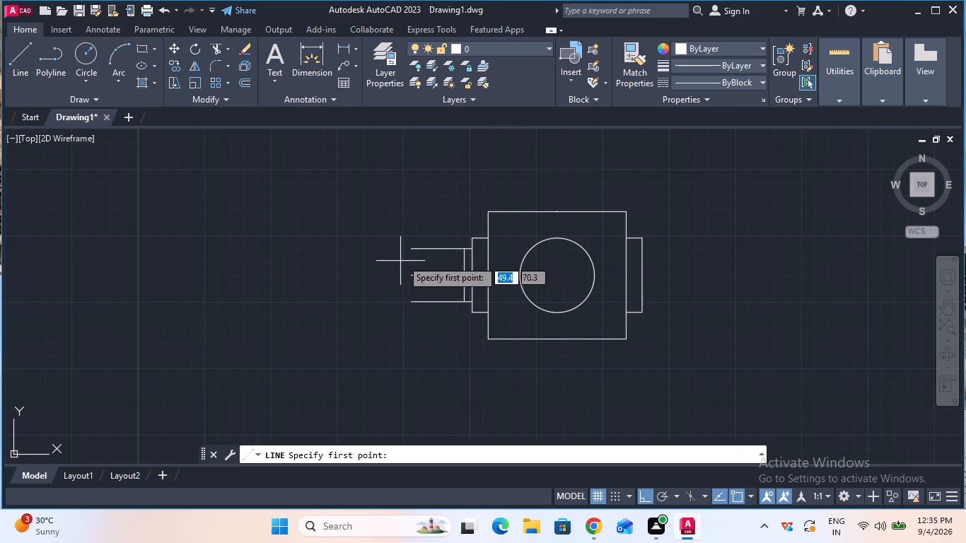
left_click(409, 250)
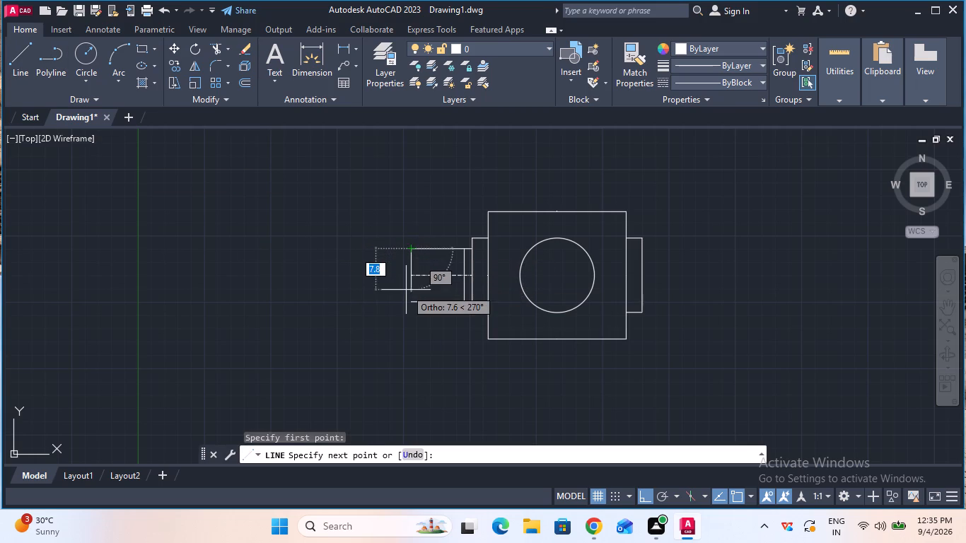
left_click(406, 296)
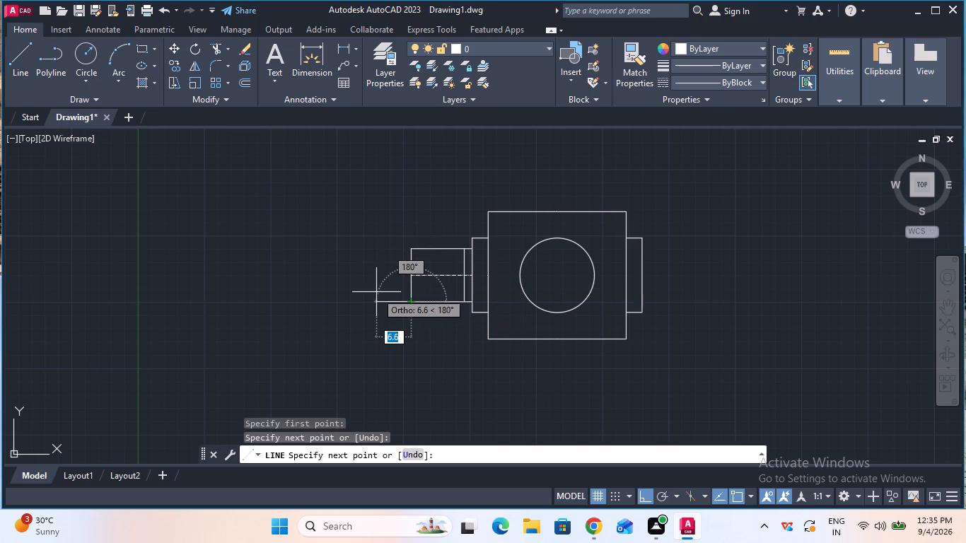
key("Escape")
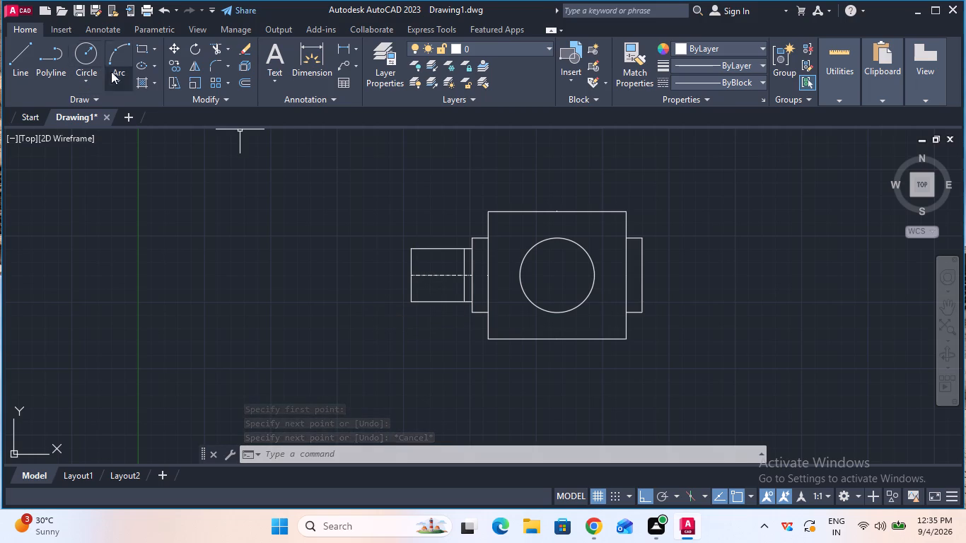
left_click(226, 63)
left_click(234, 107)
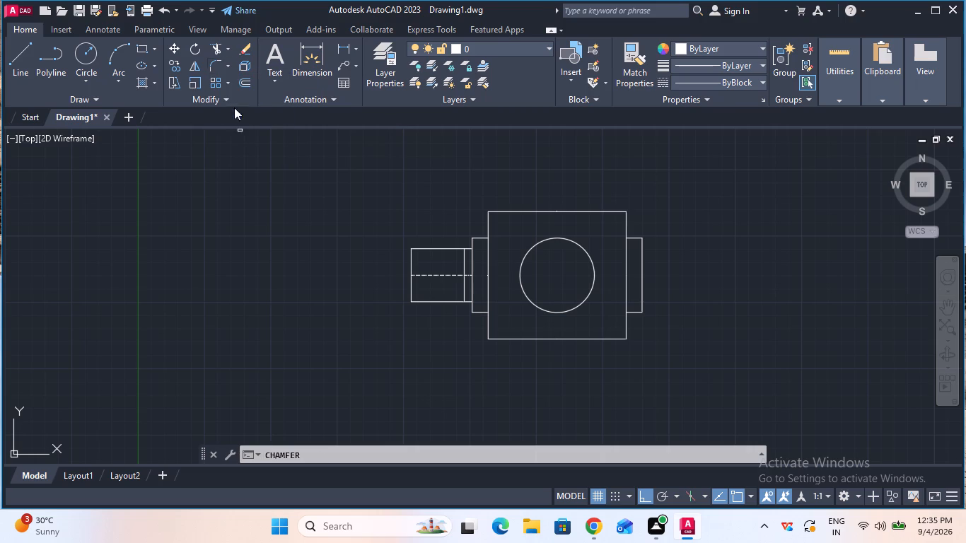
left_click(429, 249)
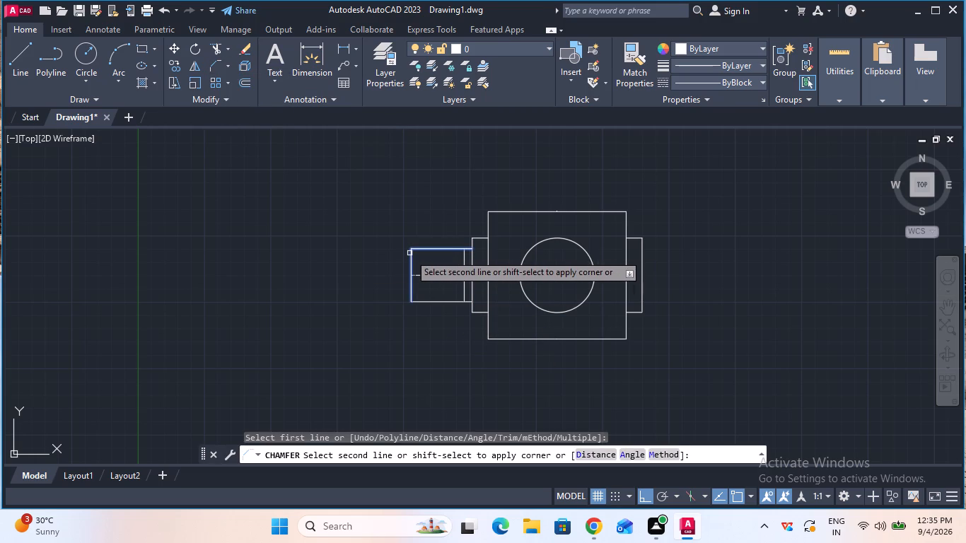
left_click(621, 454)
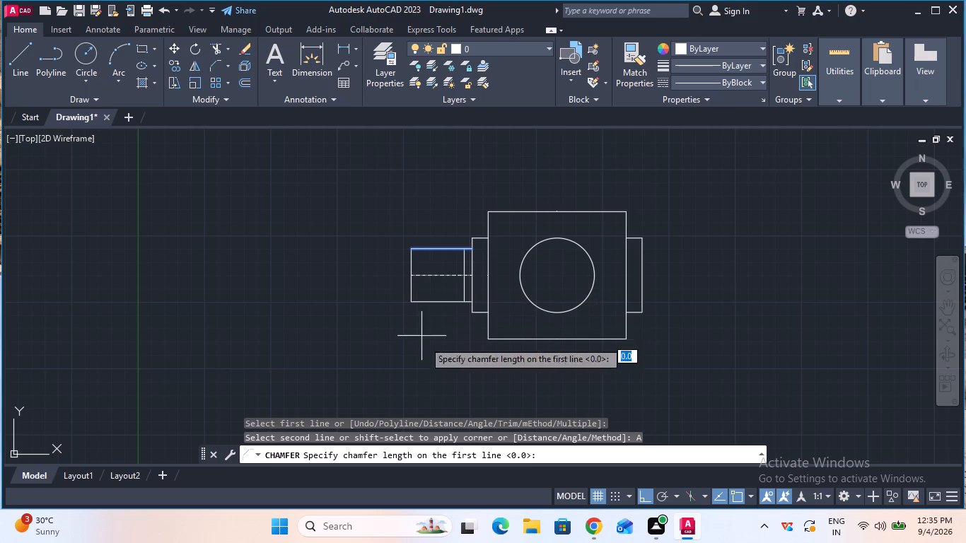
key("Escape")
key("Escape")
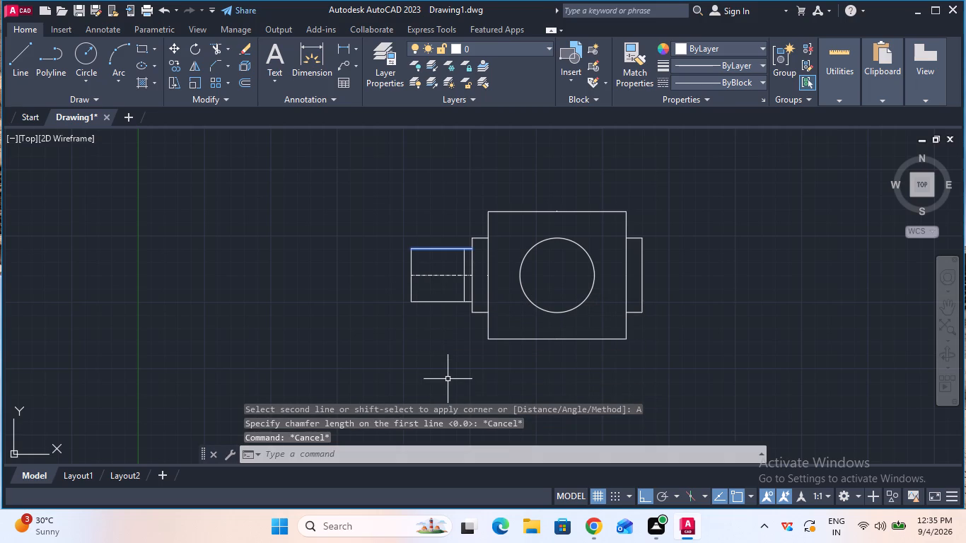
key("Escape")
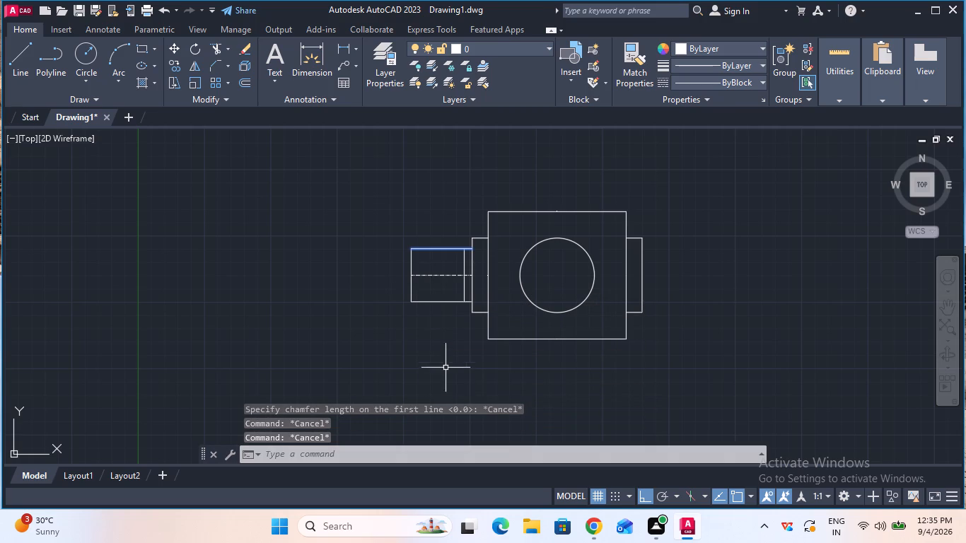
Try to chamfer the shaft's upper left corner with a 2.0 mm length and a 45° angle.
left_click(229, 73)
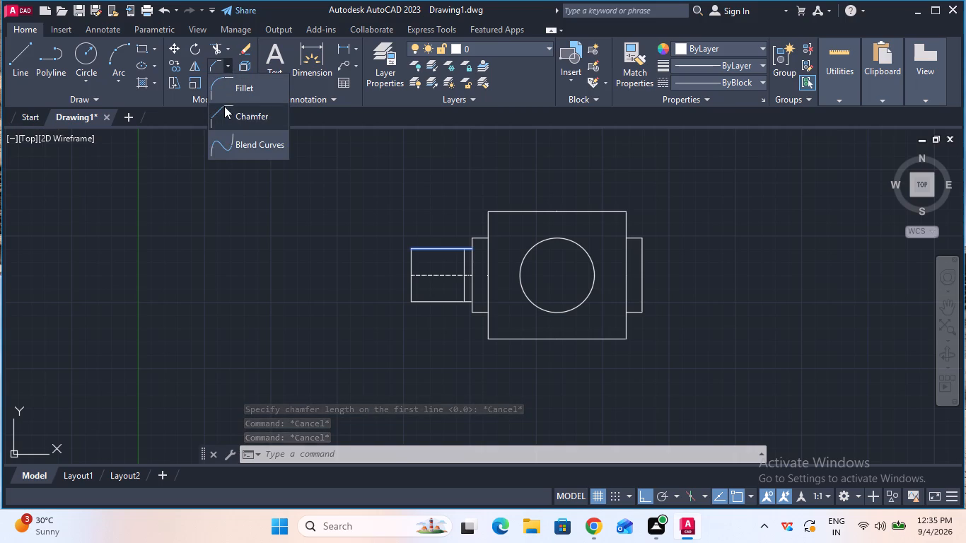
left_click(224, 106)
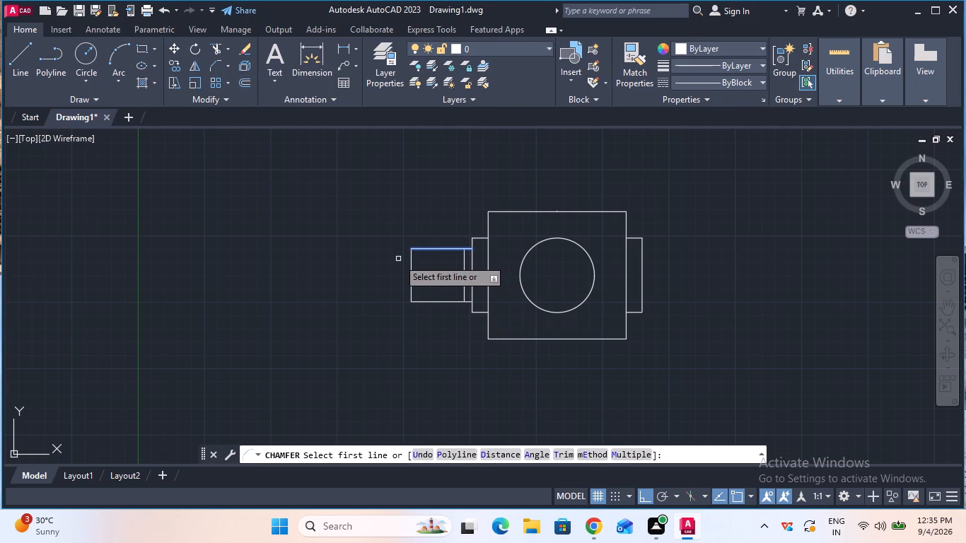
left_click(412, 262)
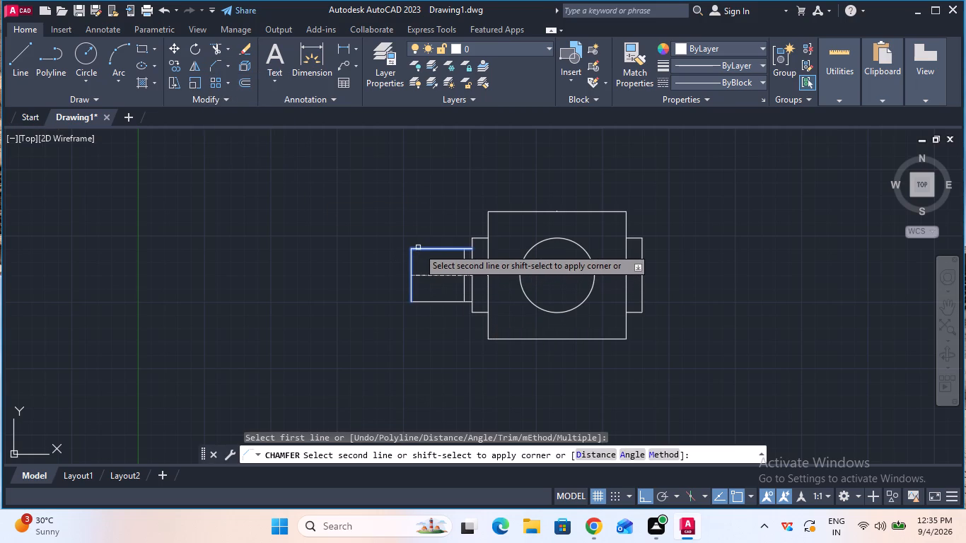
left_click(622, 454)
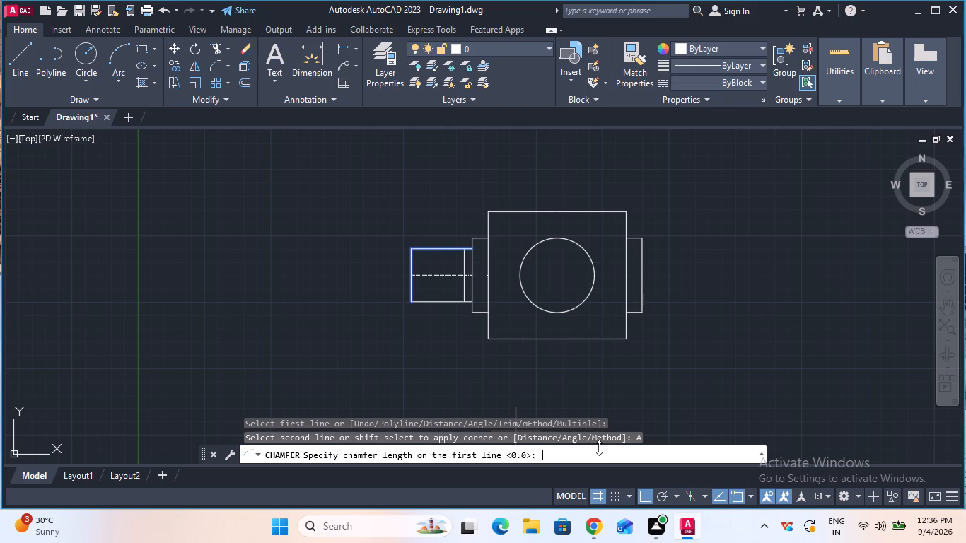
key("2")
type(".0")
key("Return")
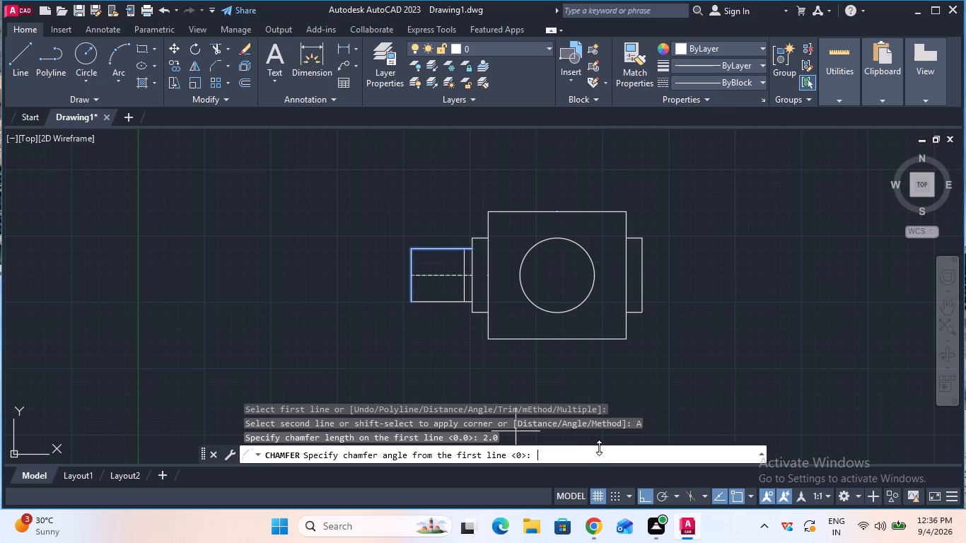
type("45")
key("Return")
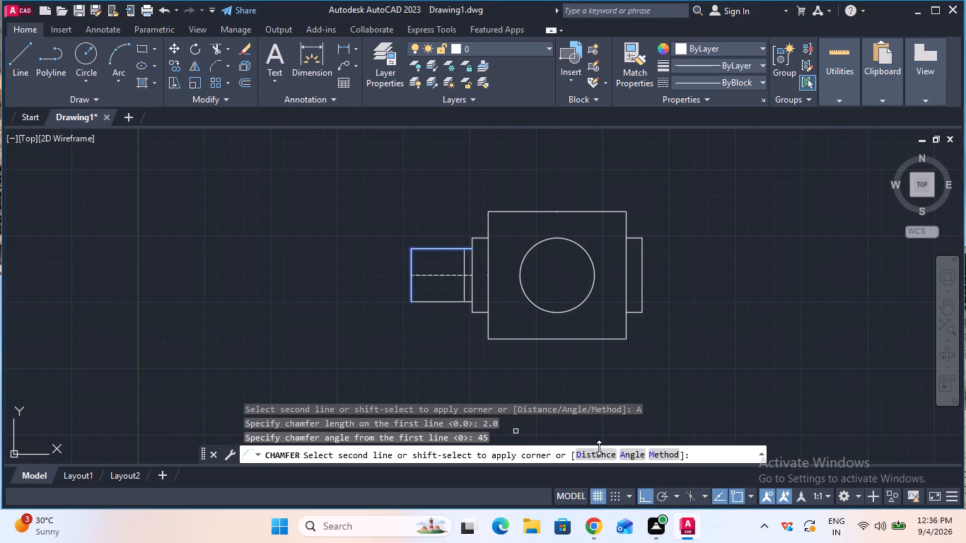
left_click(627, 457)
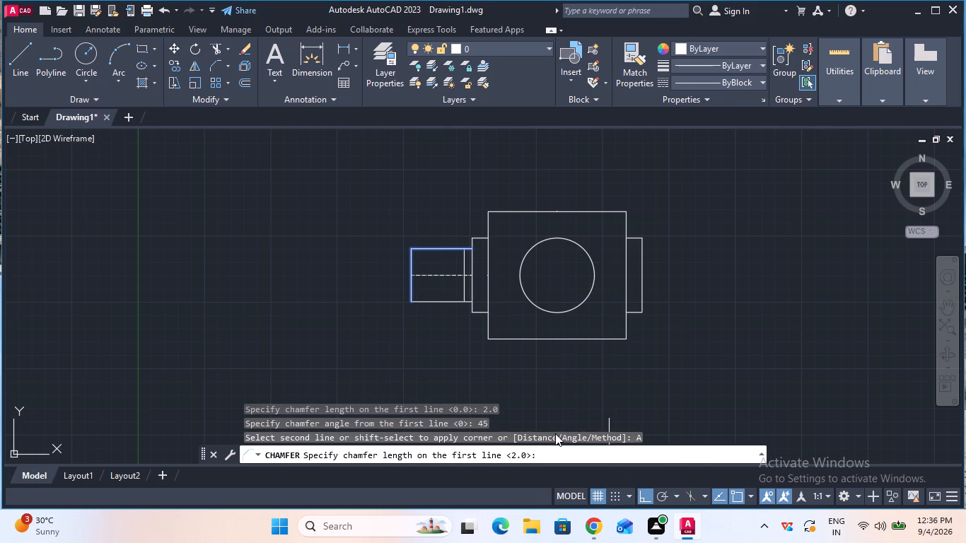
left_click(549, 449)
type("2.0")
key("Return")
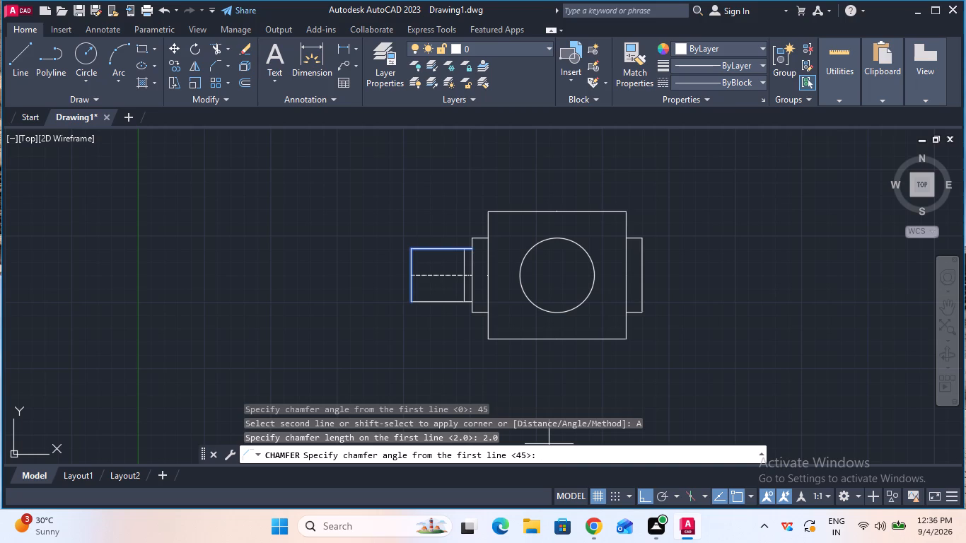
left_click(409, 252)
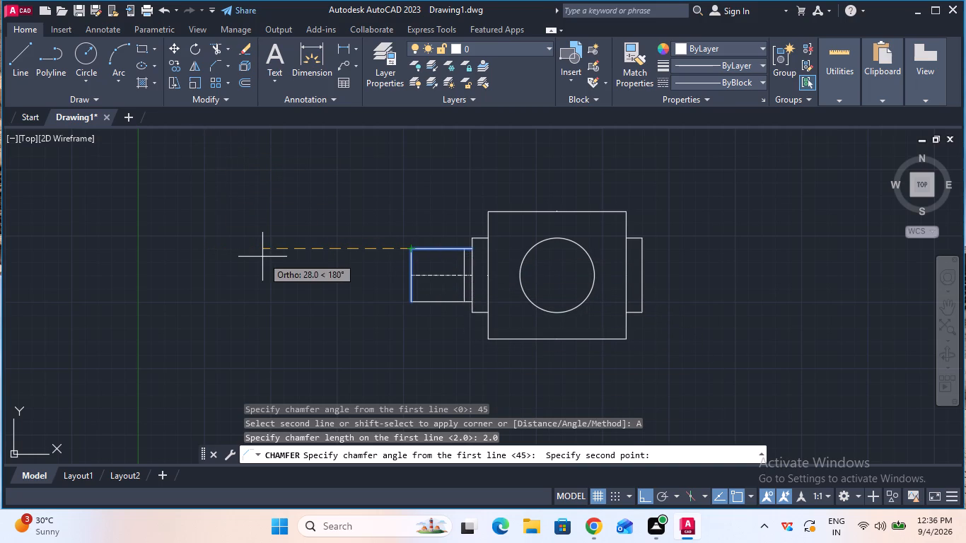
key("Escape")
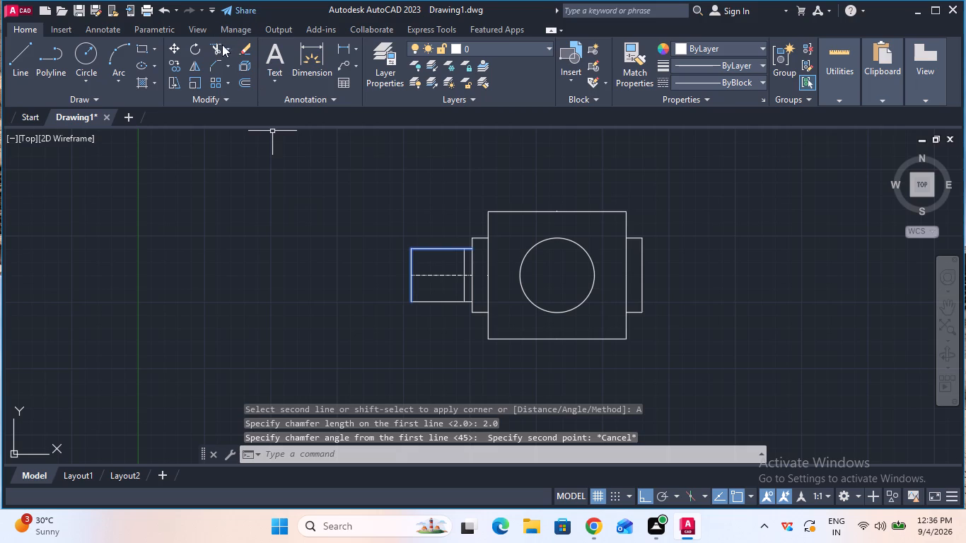
Trim away the shaft's left end line and the upper and lower shaft lines left of the 10 mm vertical line.
left_click(216, 47)
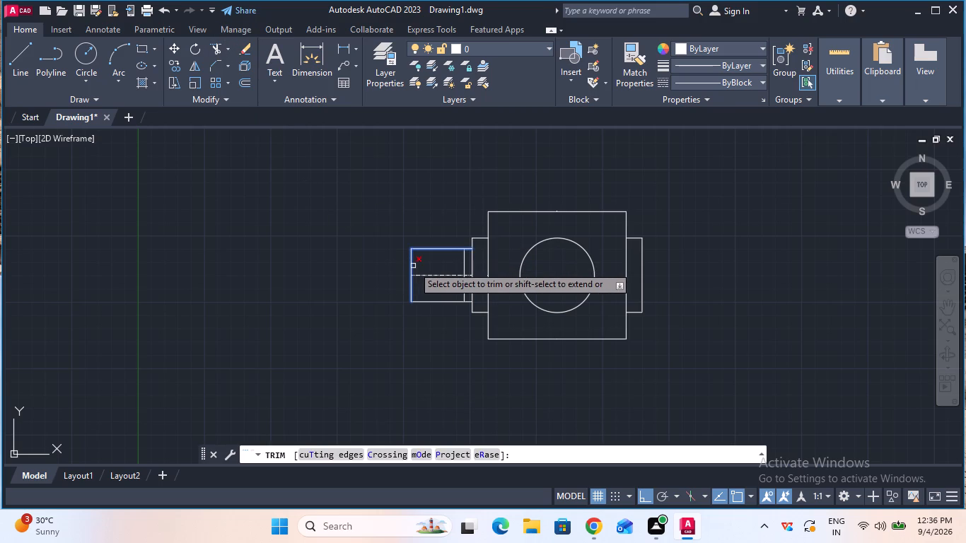
left_click(410, 269)
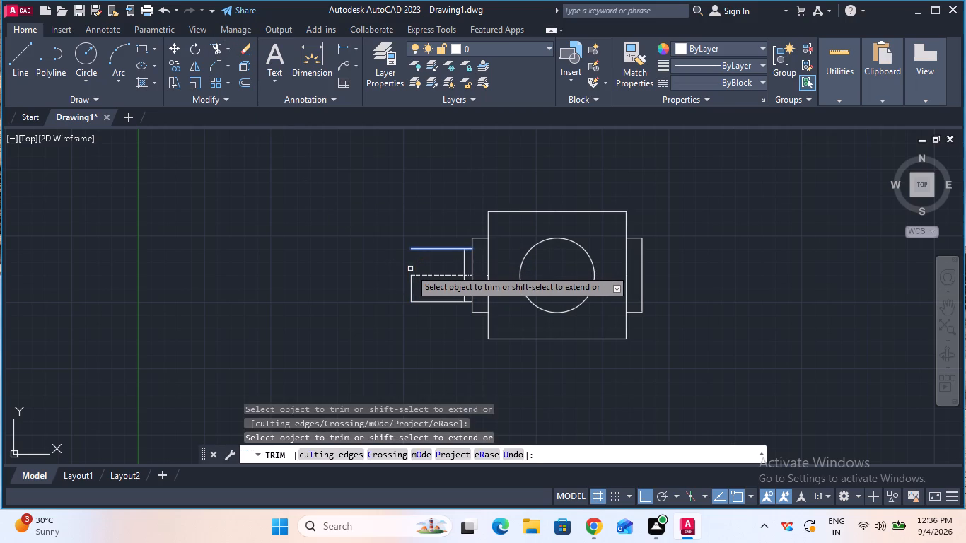
left_click(409, 287)
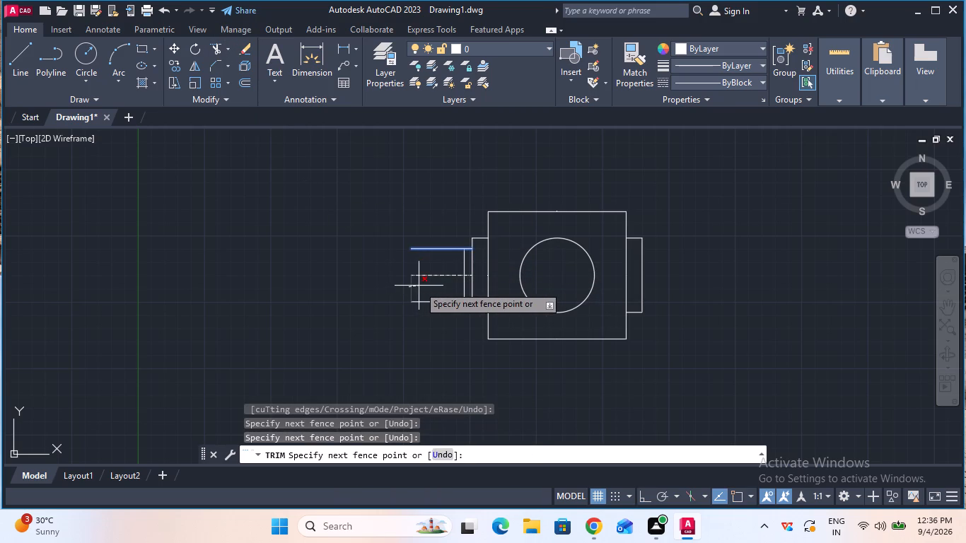
left_click(419, 286)
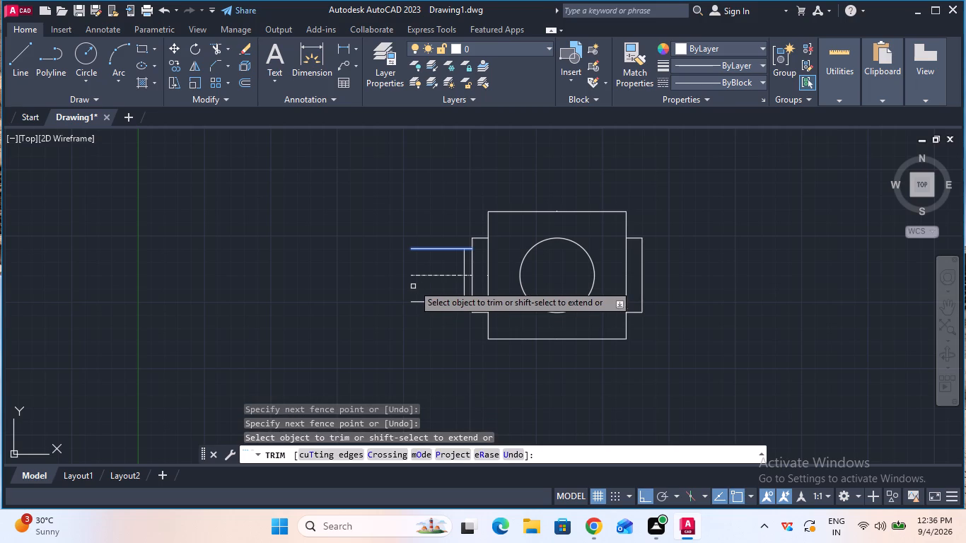
left_click(433, 250)
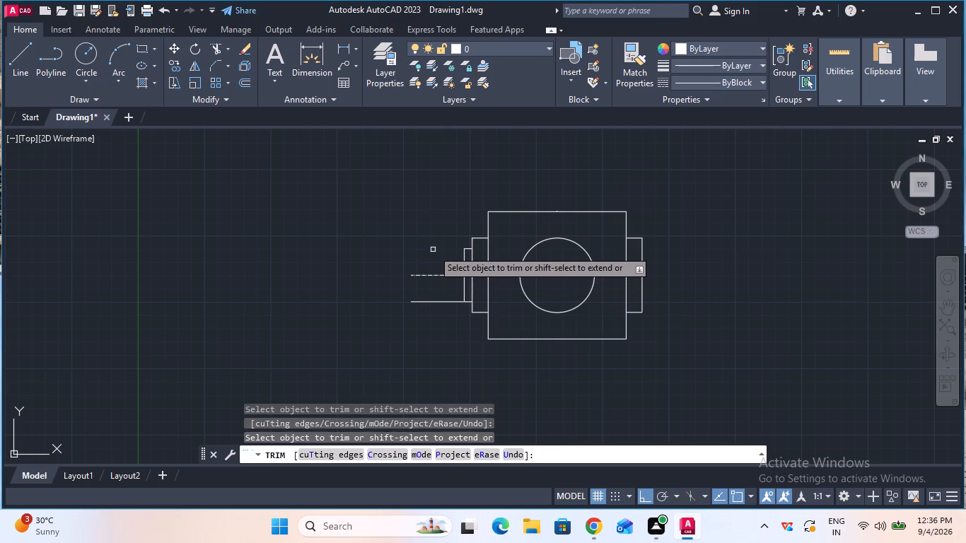
left_click(438, 301)
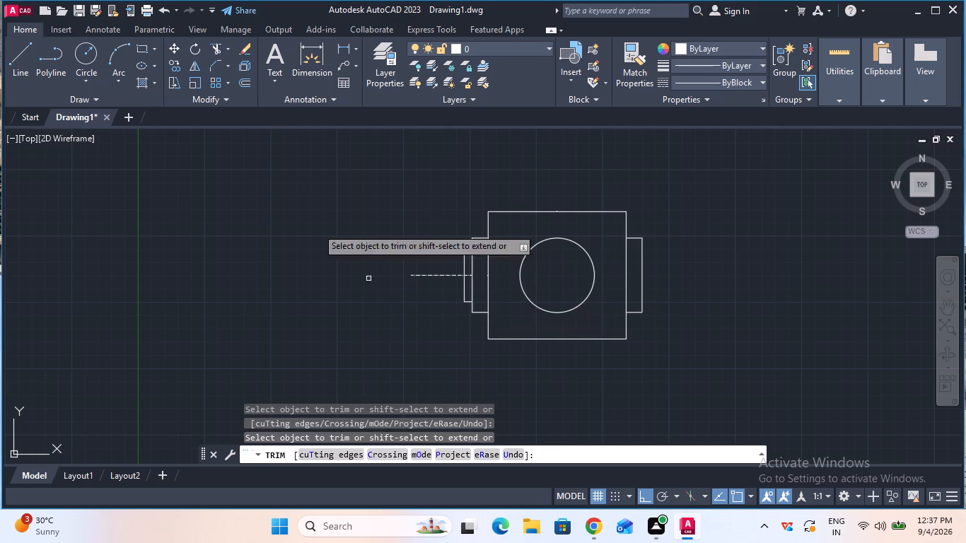
Draw an 8.0 mm horizontal line leftward from the lower end of the 10 mm vertical line.
left_click(14, 50)
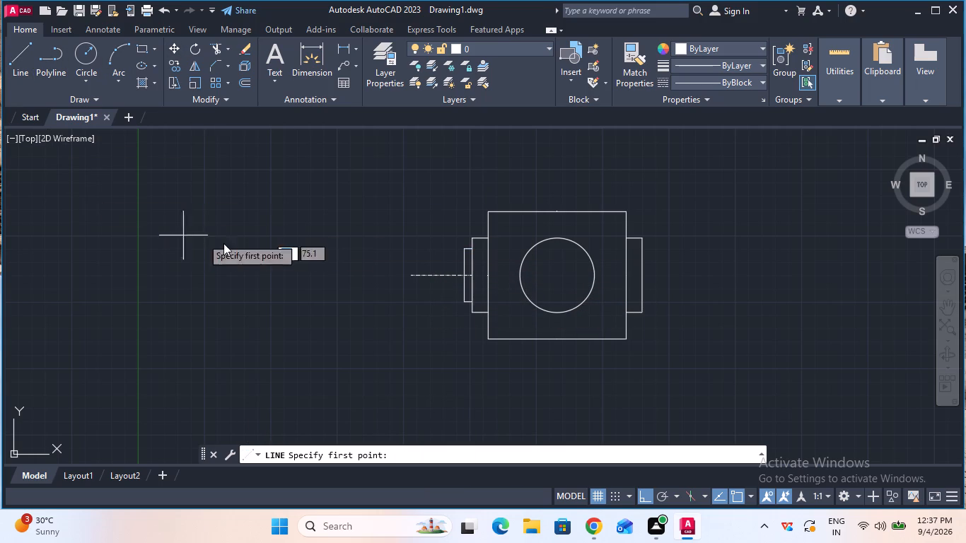
left_click(463, 305)
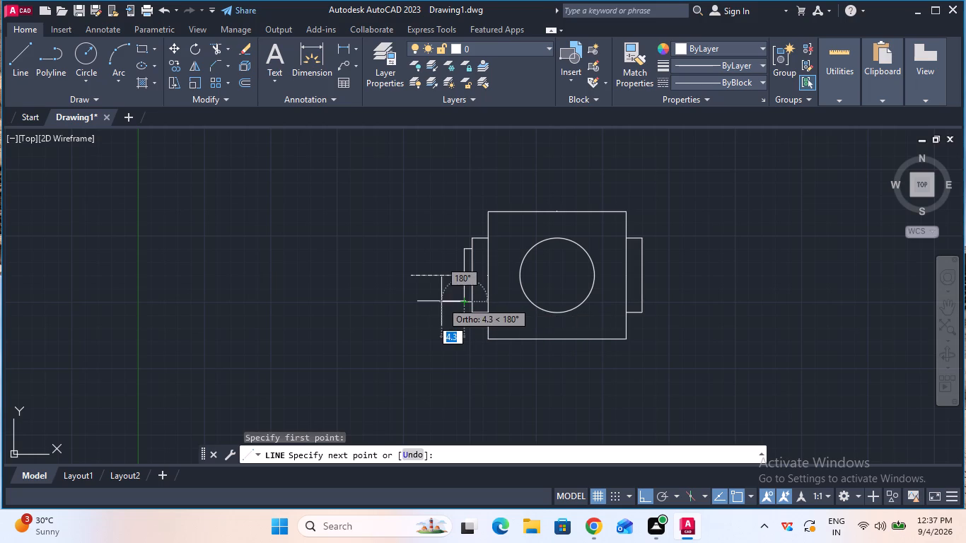
type("8.0")
key("Return")
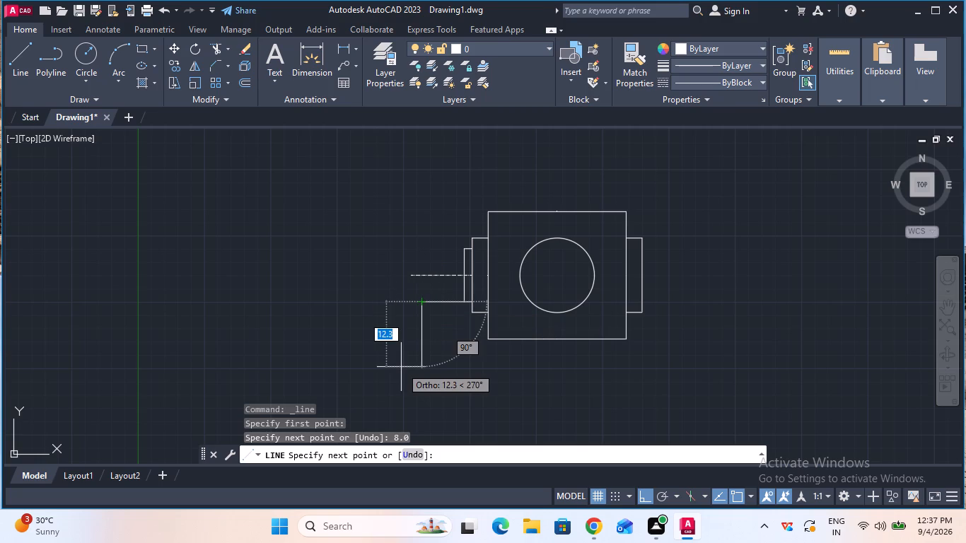
key("Escape")
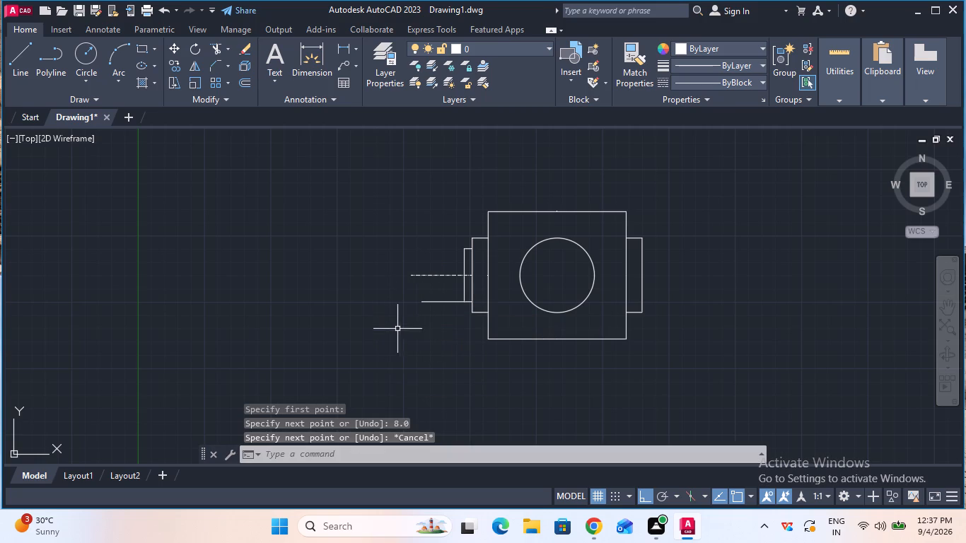
Measure the length of the lower horizontal shaft line with a linear dimension, without placing it.
left_click(339, 50)
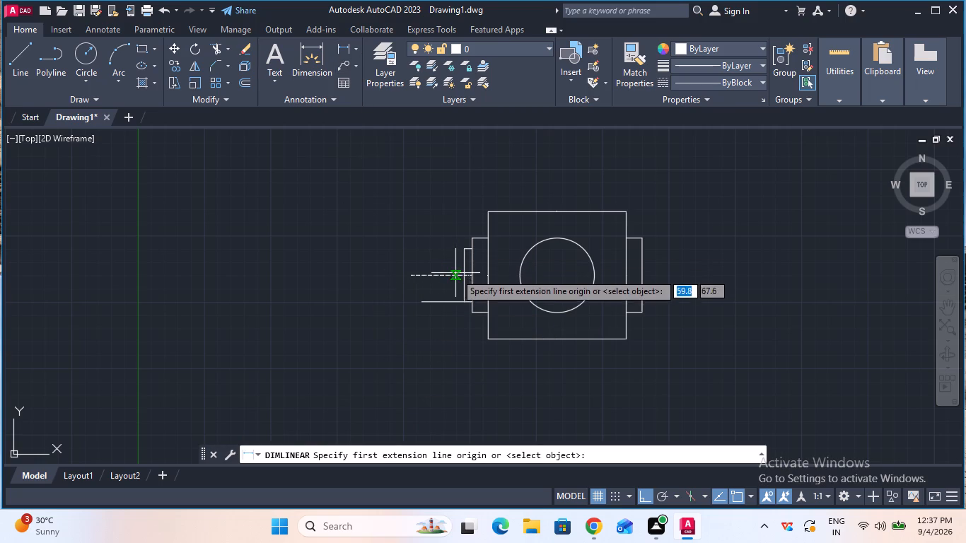
left_click(458, 302)
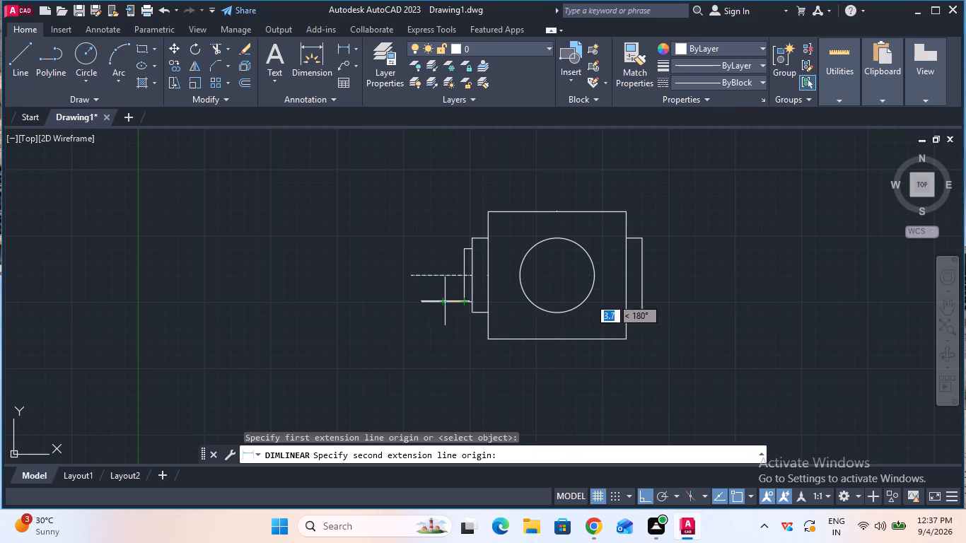
left_click(425, 304)
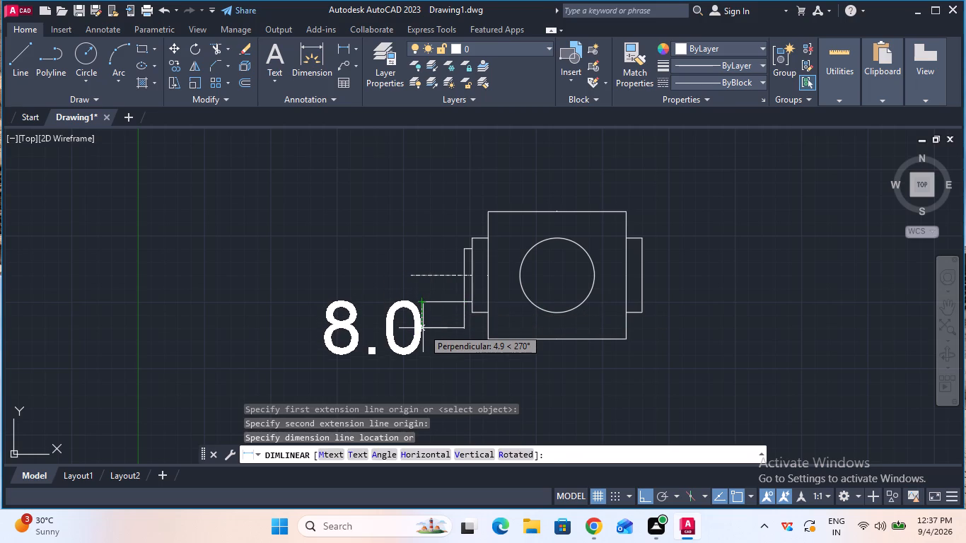
key("Escape")
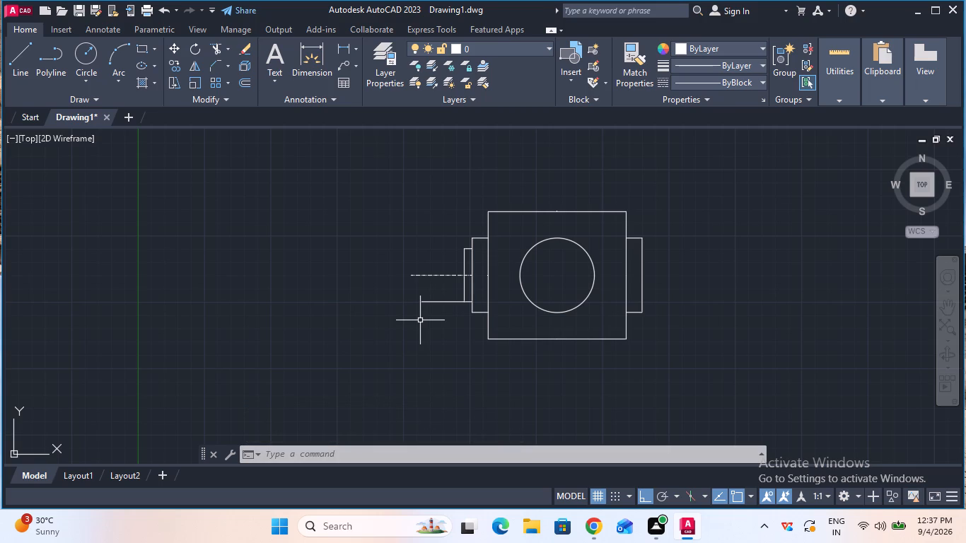
Trim away the lower horizontal shaft line extending left of the 10 mm vertical line.
left_click(221, 53)
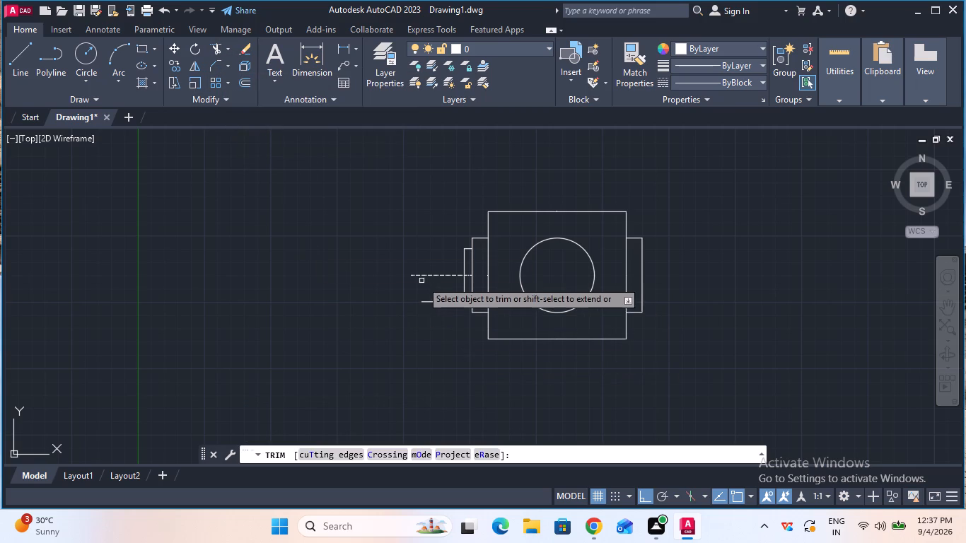
left_click(433, 303)
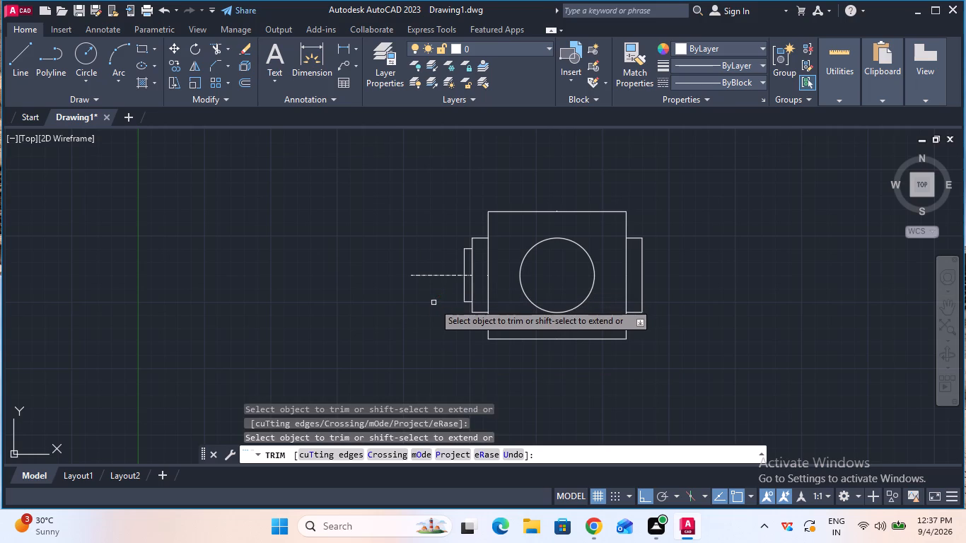
key("Escape")
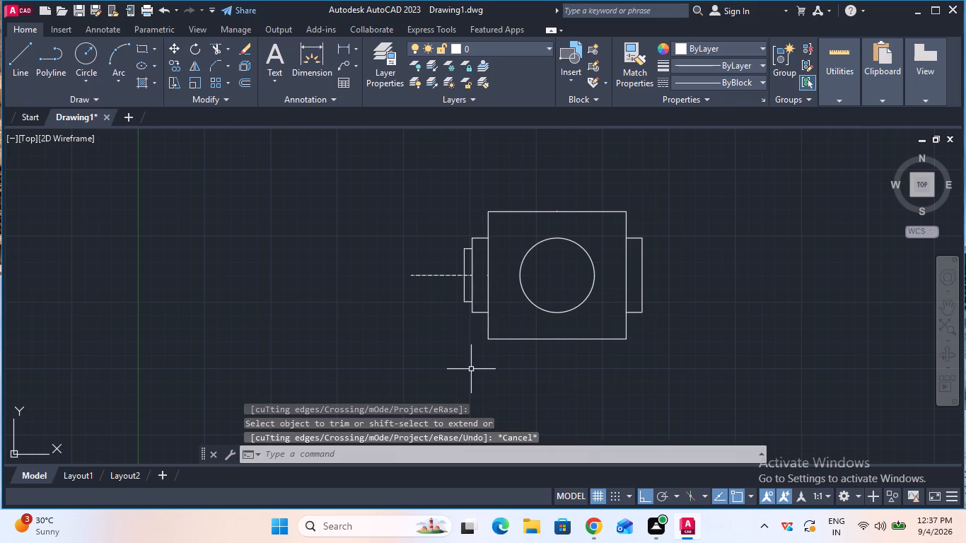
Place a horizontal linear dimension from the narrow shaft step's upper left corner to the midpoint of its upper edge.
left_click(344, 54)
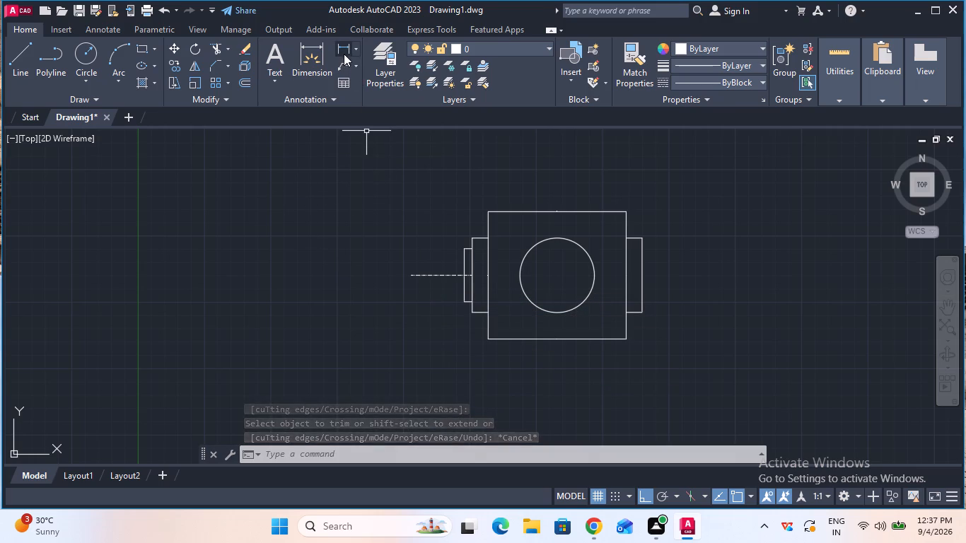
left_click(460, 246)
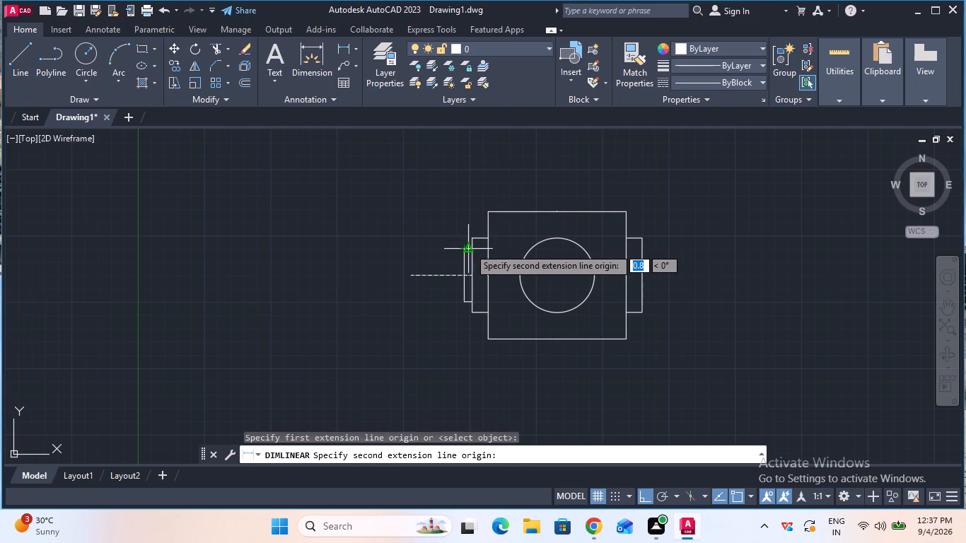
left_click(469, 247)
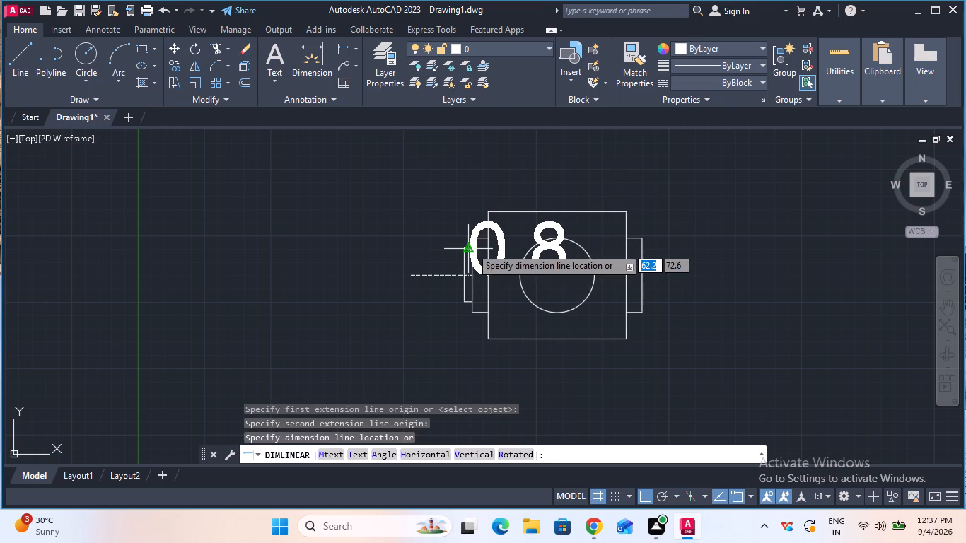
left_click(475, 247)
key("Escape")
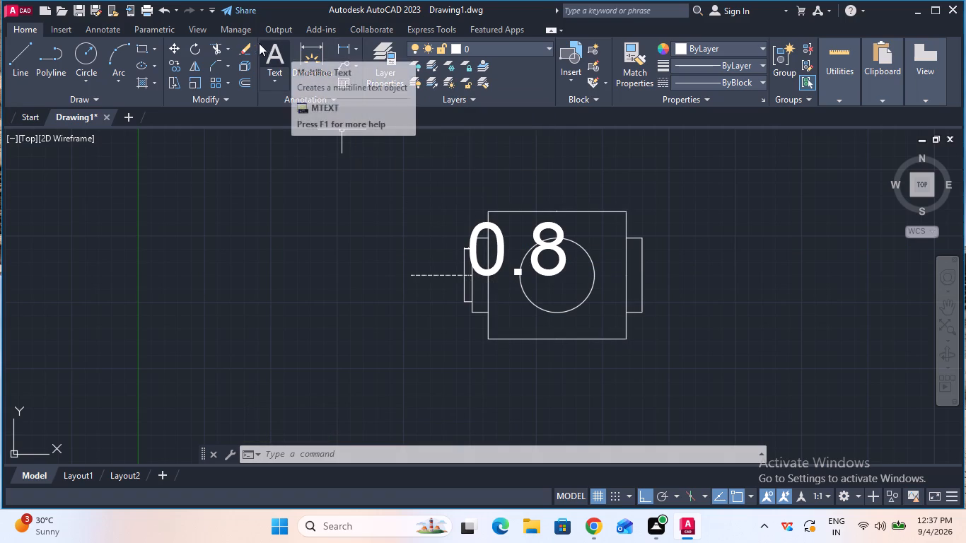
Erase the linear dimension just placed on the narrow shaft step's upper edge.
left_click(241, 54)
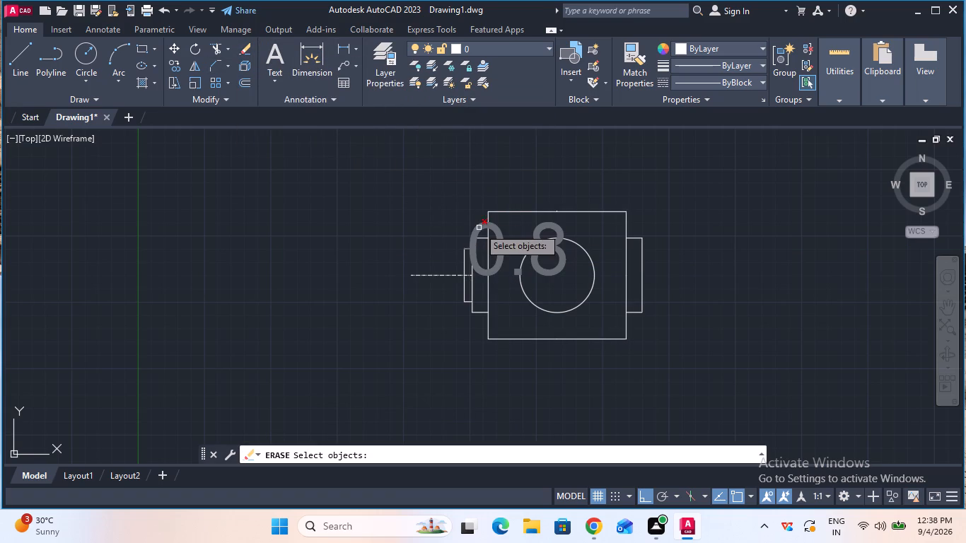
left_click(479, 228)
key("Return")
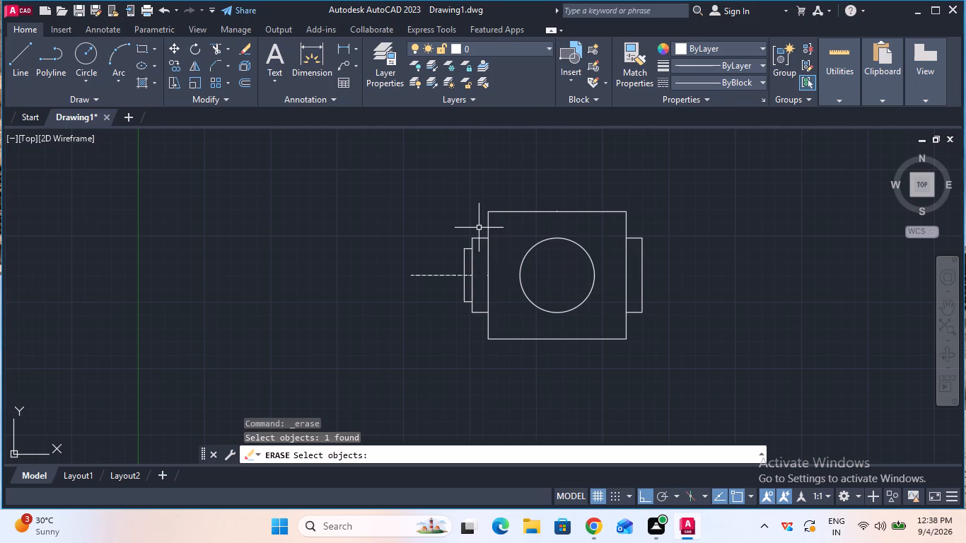
Measure the width of the left side tab along its top edge, without placing a dimension.
left_click(342, 49)
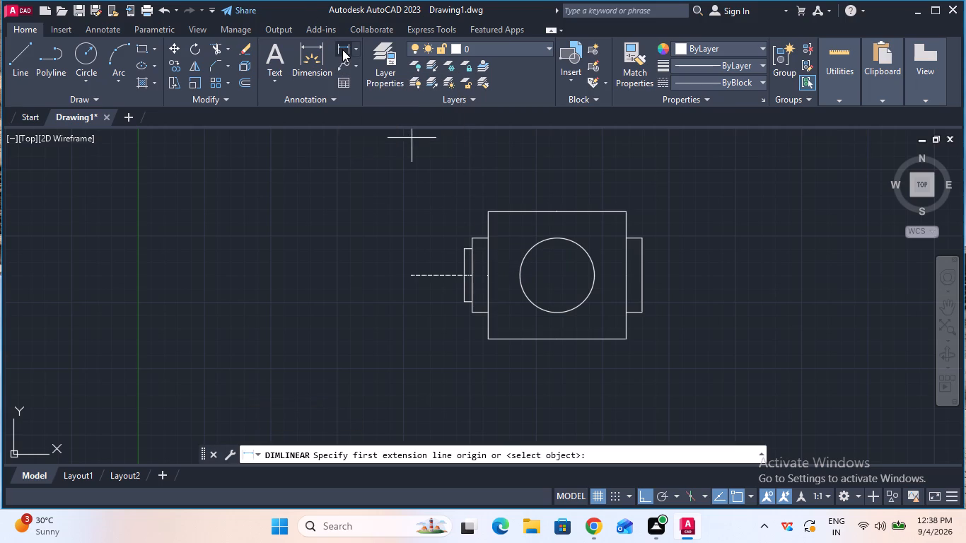
left_click(475, 236)
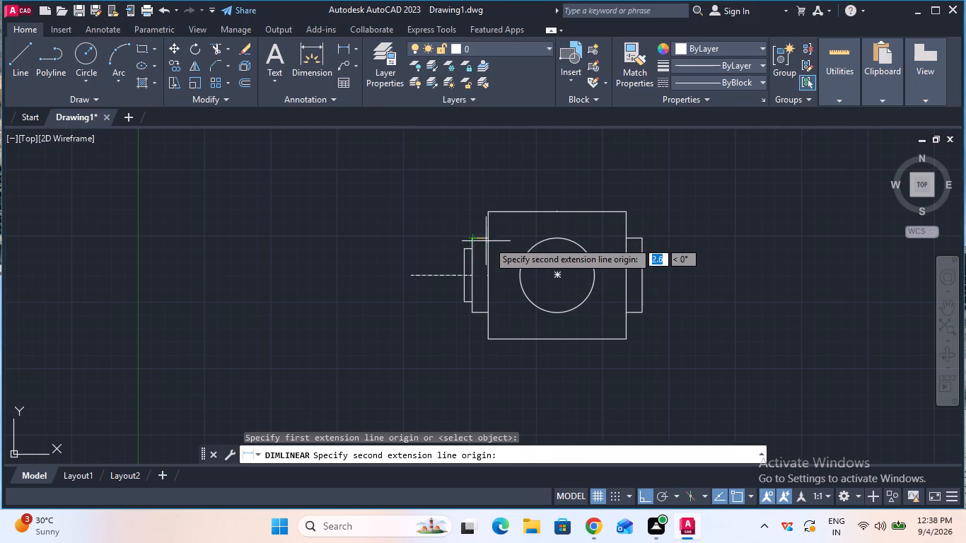
left_click(488, 241)
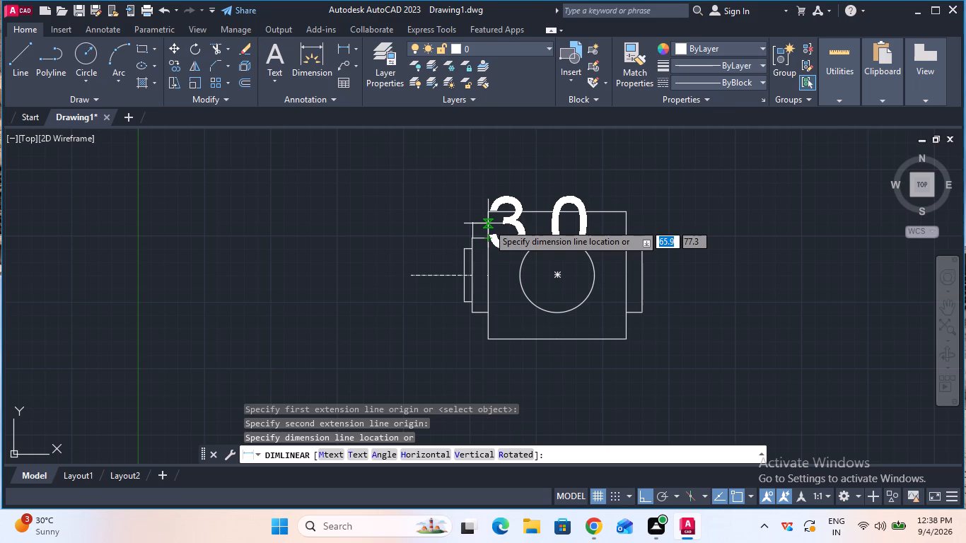
key("Escape")
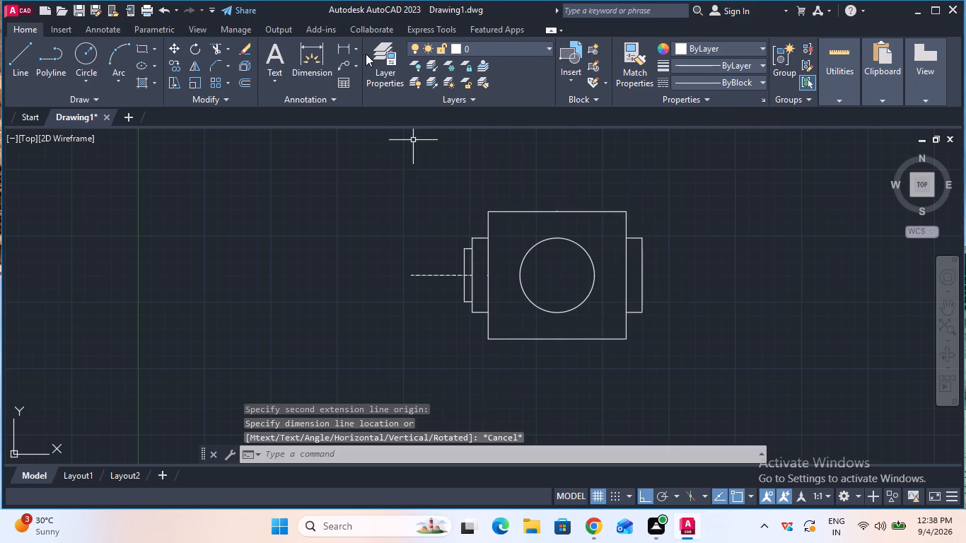
Measure the full width of the narrow shaft step along its upper edge, without placing a dimension.
left_click(338, 47)
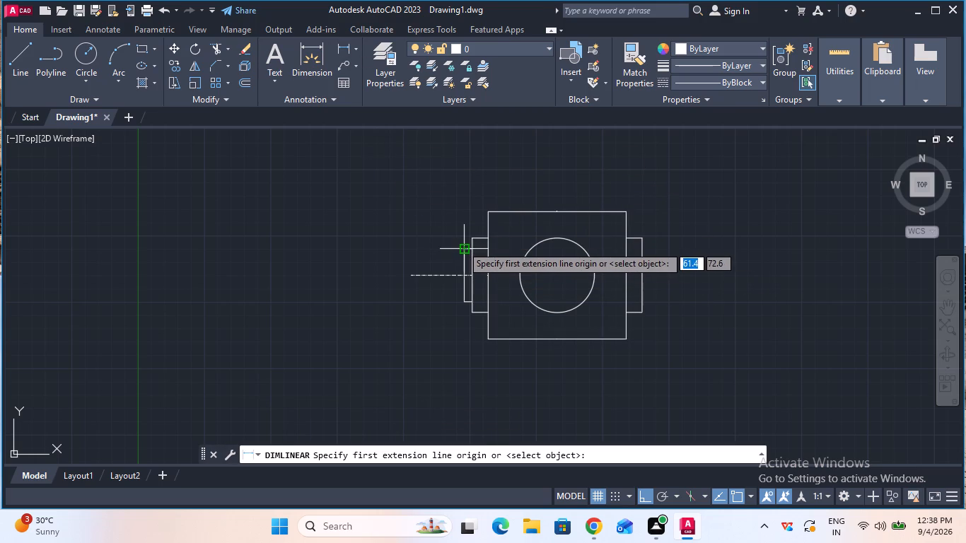
left_click(462, 245)
left_click(472, 247)
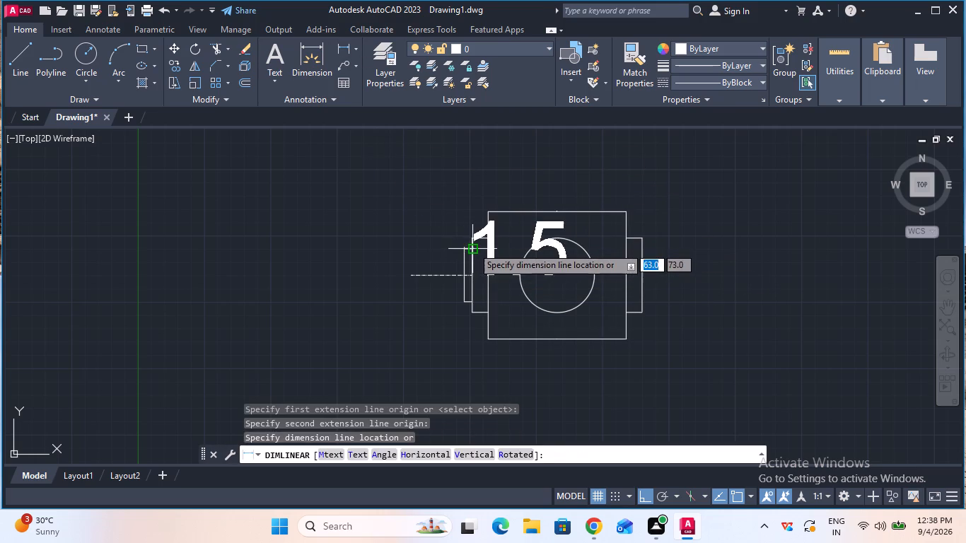
key("Escape")
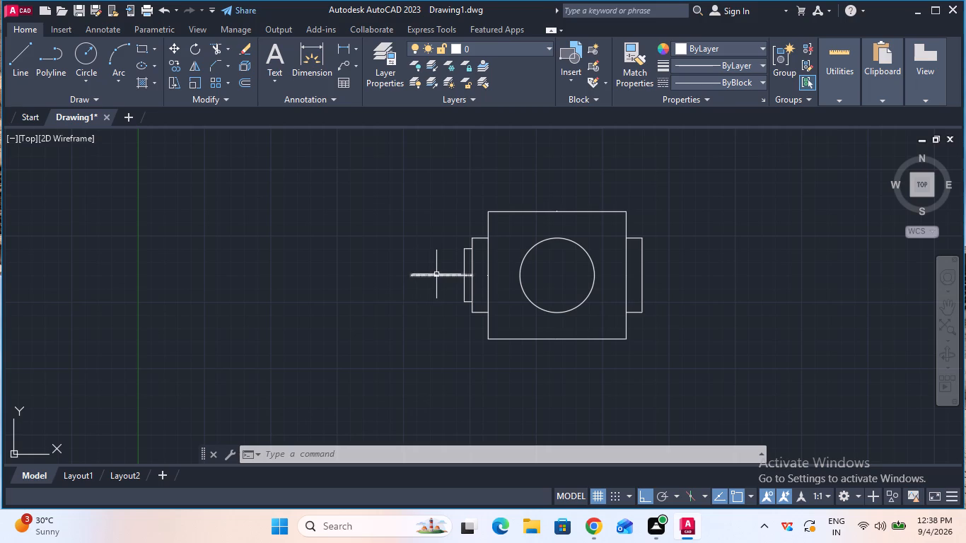
Measure the shaft centerline from its free left end to the left tab, without placing a dimension.
left_click(340, 46)
left_click(414, 274)
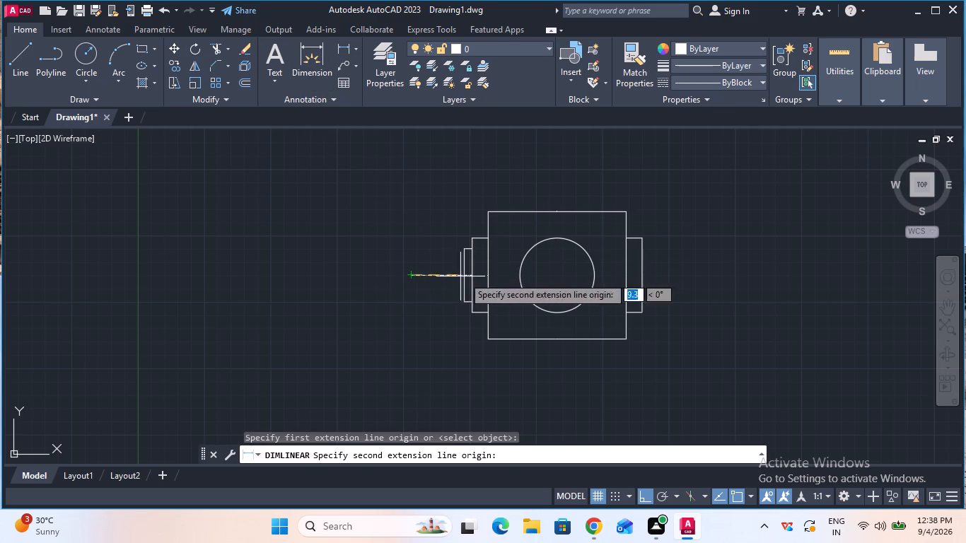
left_click(471, 276)
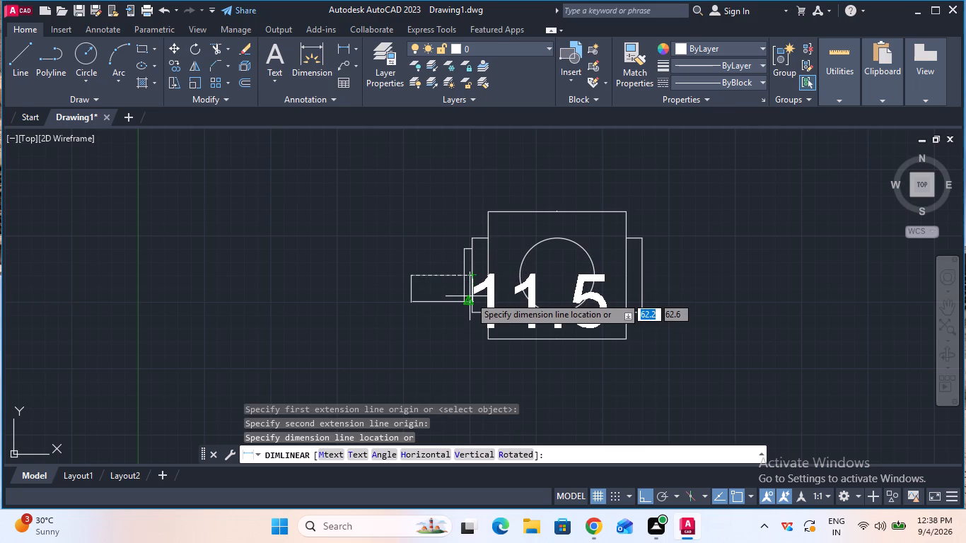
key("Escape")
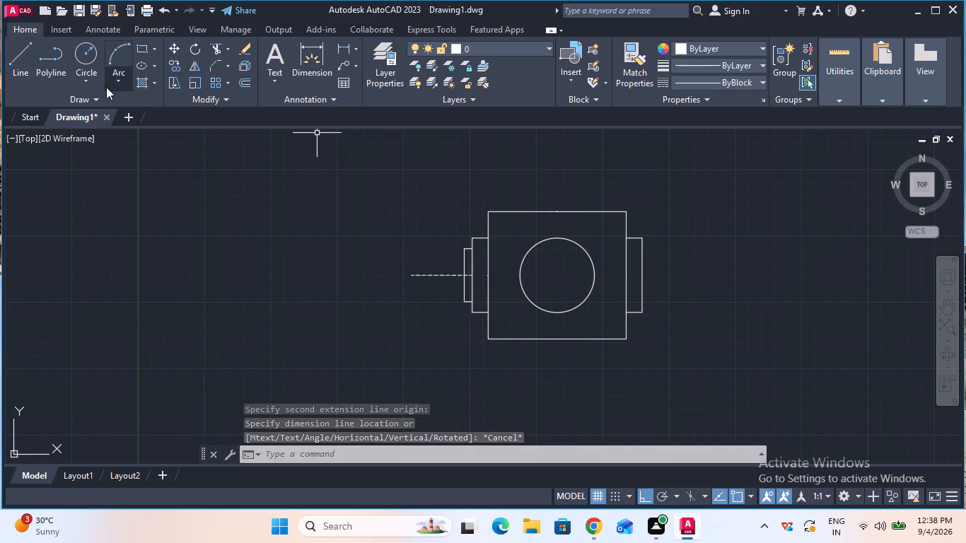
Draw a 9.0 mm horizontal line leftward from the upper end of the 10 mm vertical line.
left_click(21, 69)
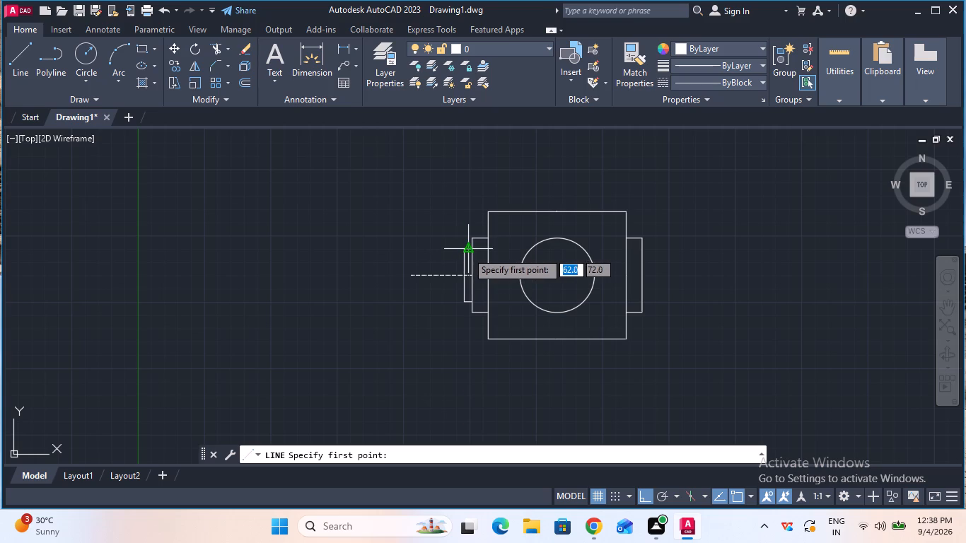
left_click(464, 252)
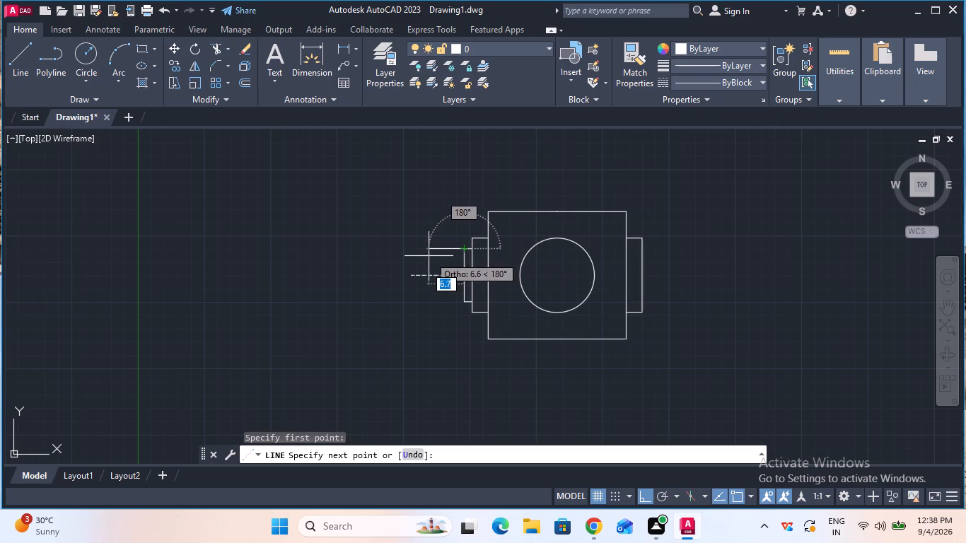
type("9.0")
key("Return")
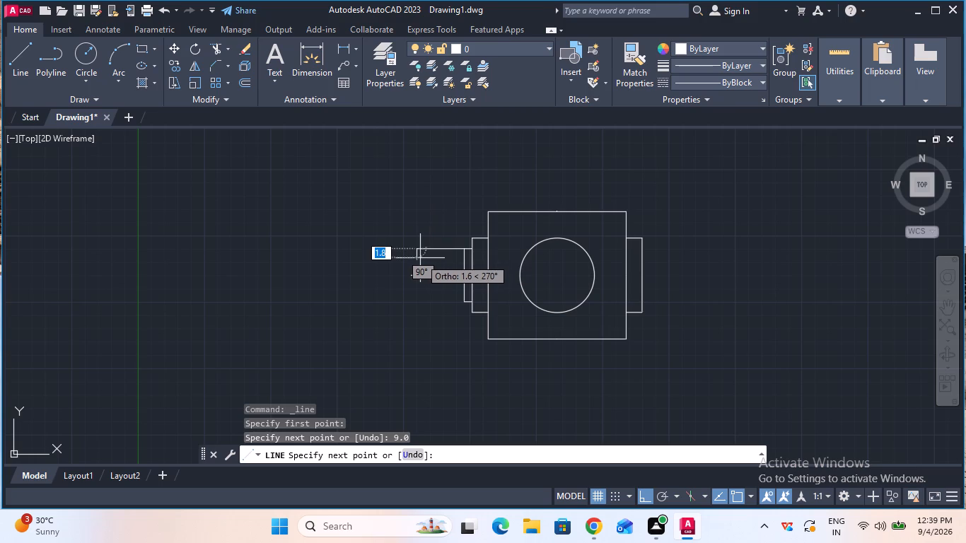
key("Escape")
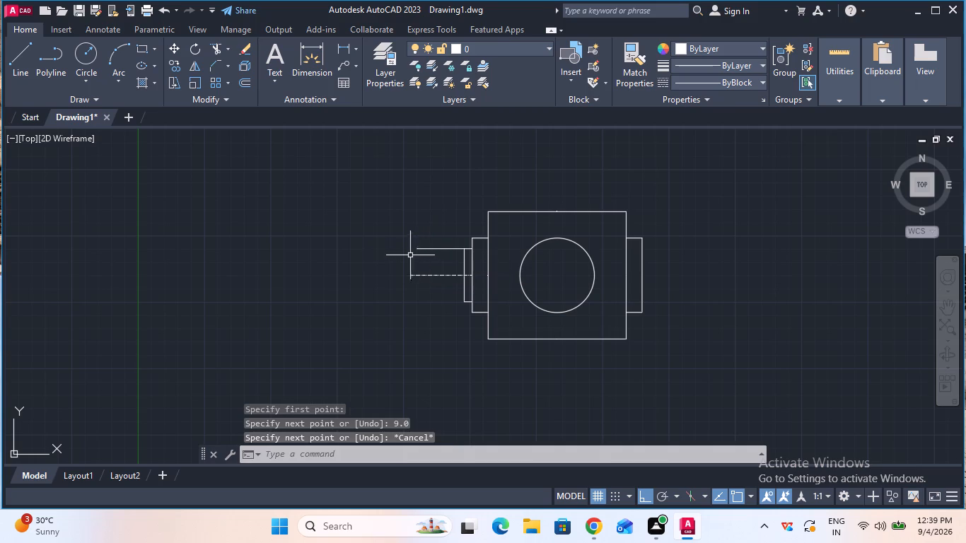
Draw a 9.0 mm horizontal line leftward from the lower end of the 10 mm vertical line.
left_click(18, 64)
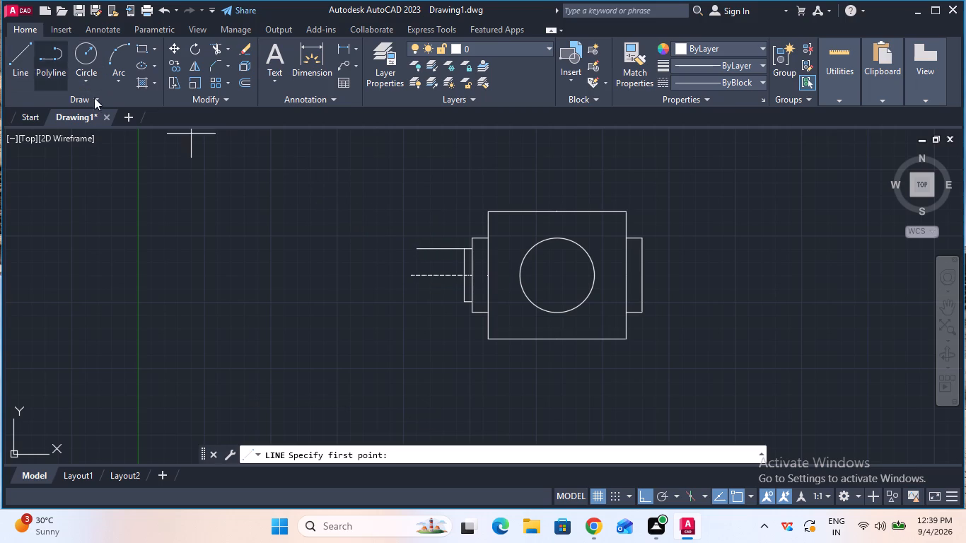
left_click(464, 302)
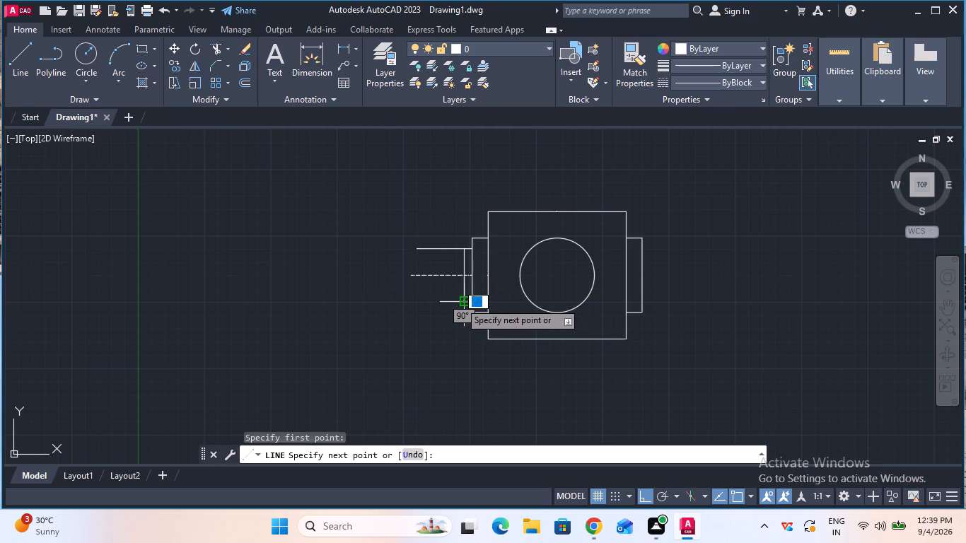
type("9.0")
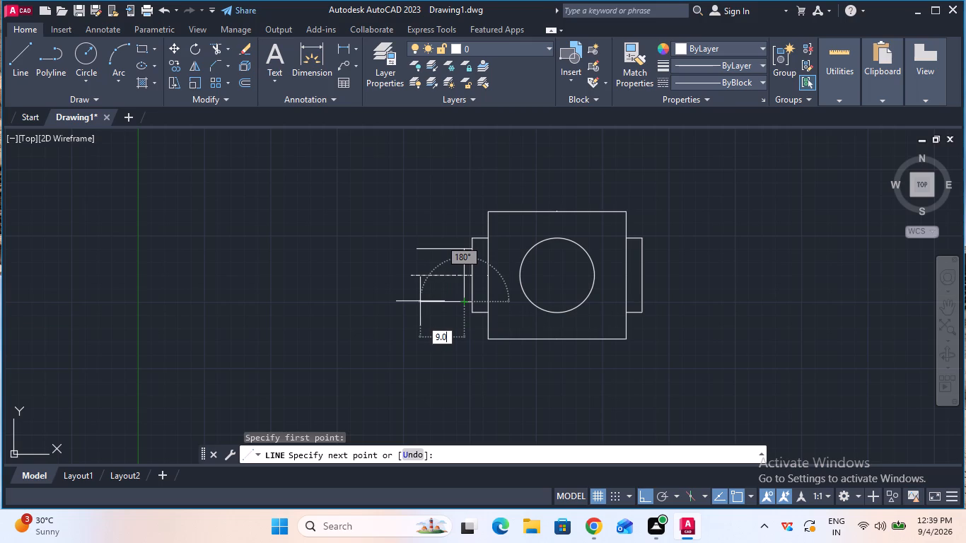
key("Return")
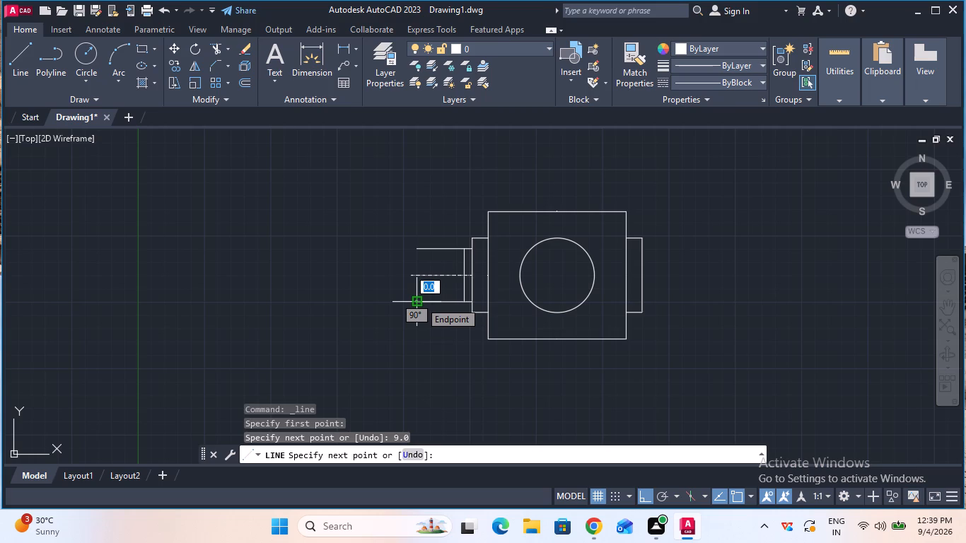
key("Escape")
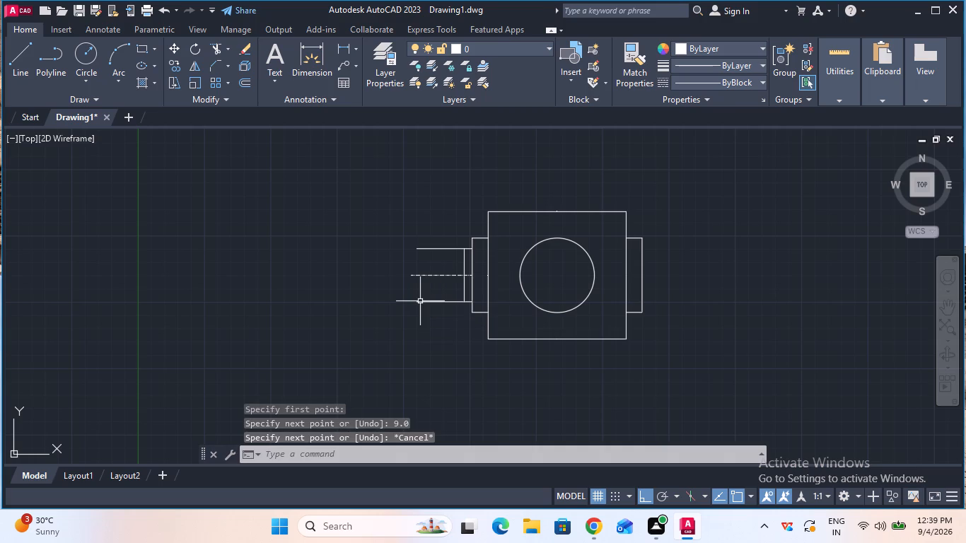
key("Escape")
middle_click(420, 301)
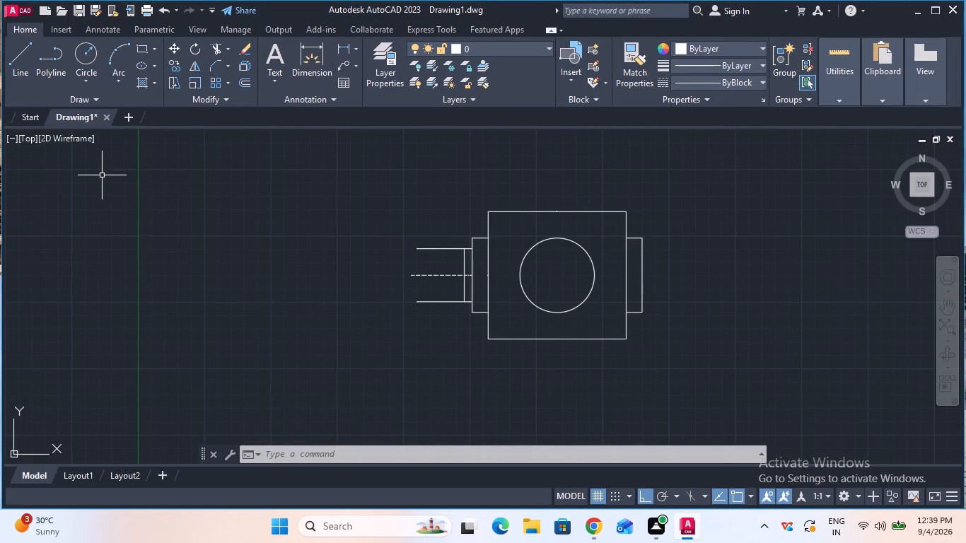
Turn on polar tracking with 45-degree angle increments for the new line.
left_click(24, 71)
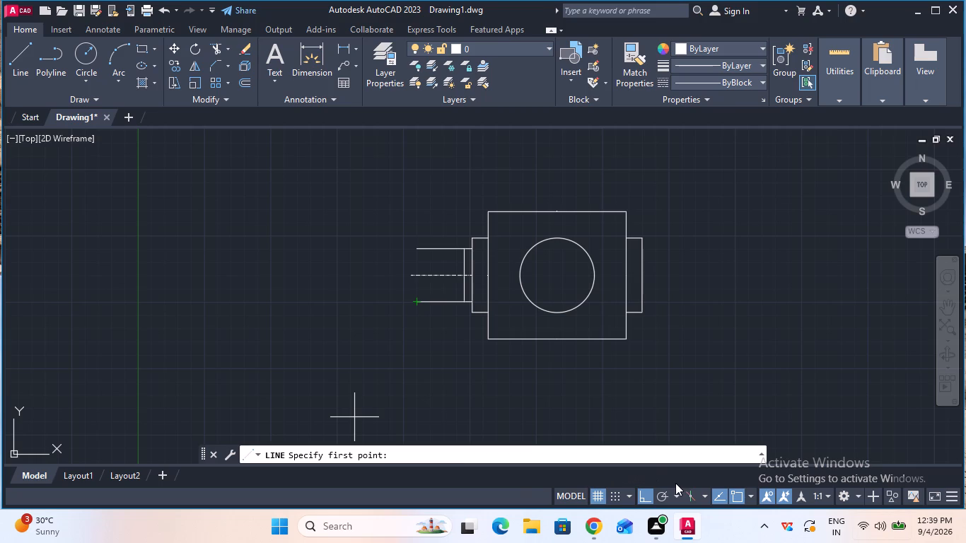
double_click(660, 498)
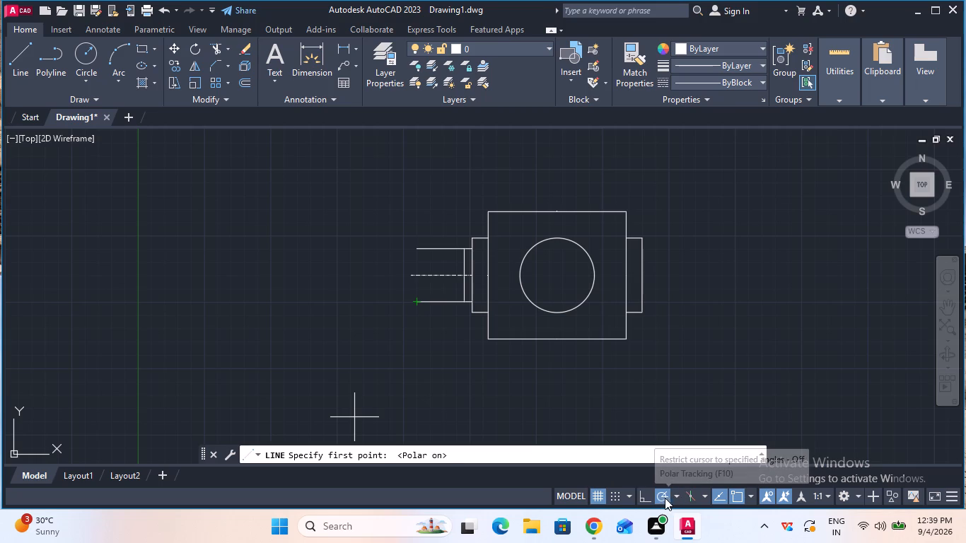
left_click(677, 496)
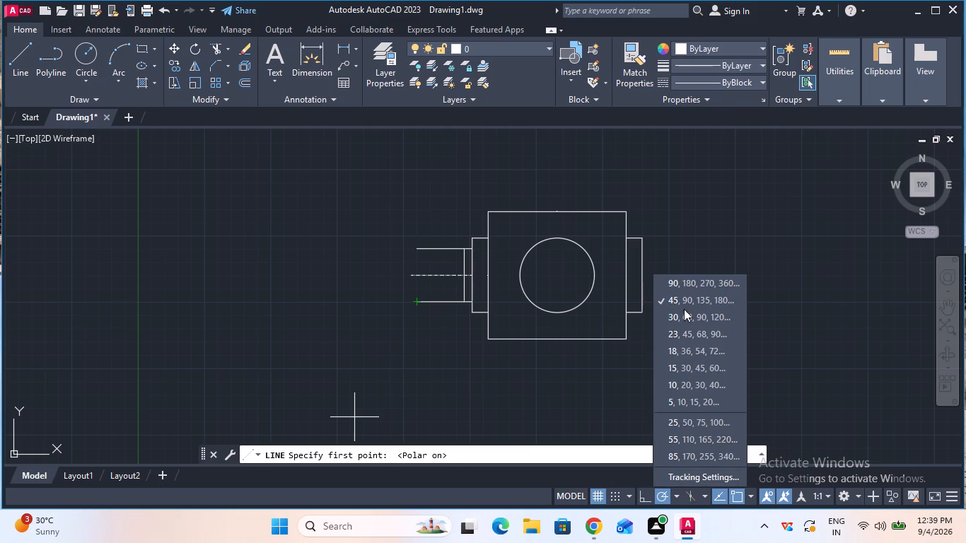
left_click(685, 298)
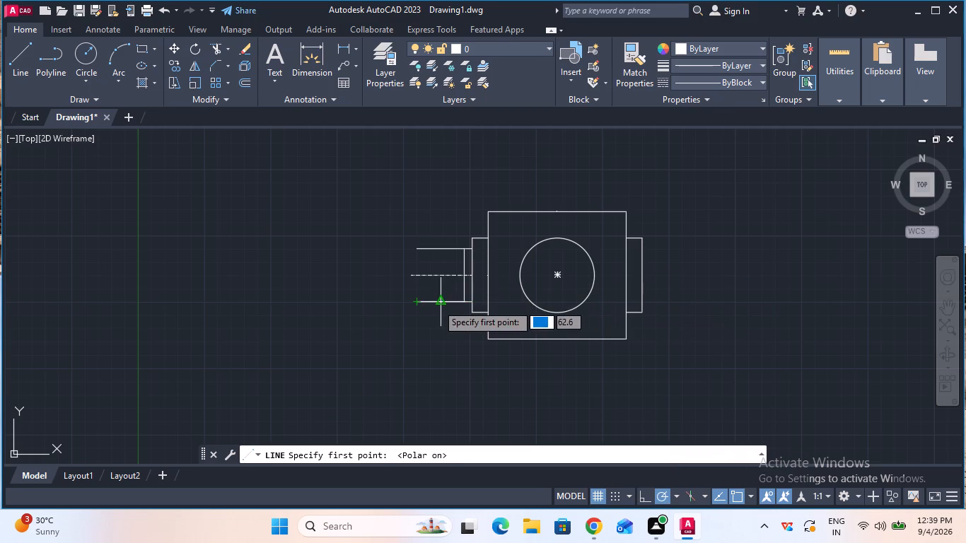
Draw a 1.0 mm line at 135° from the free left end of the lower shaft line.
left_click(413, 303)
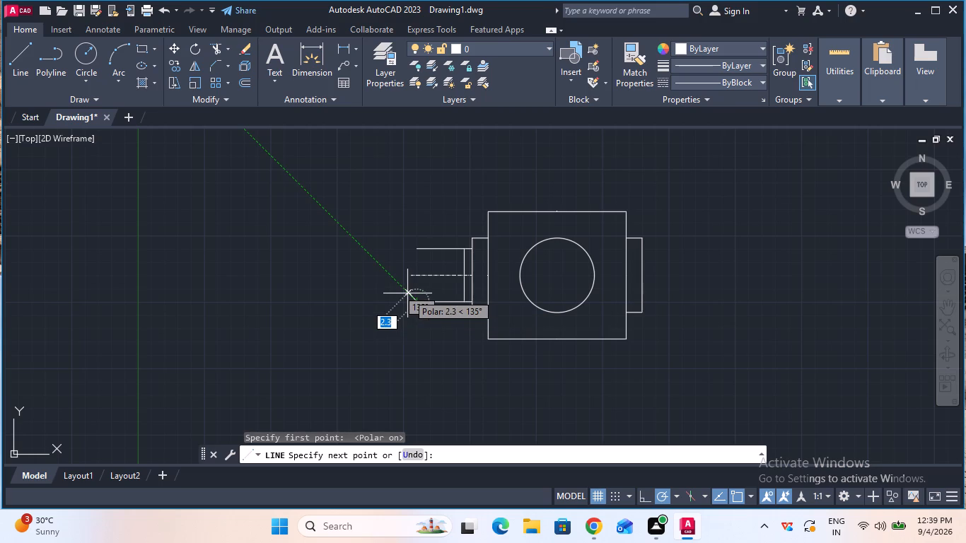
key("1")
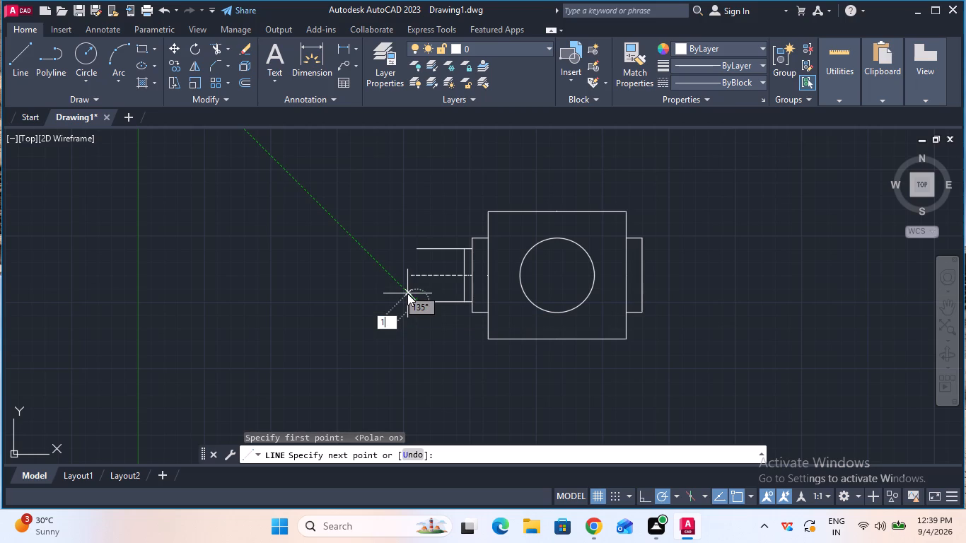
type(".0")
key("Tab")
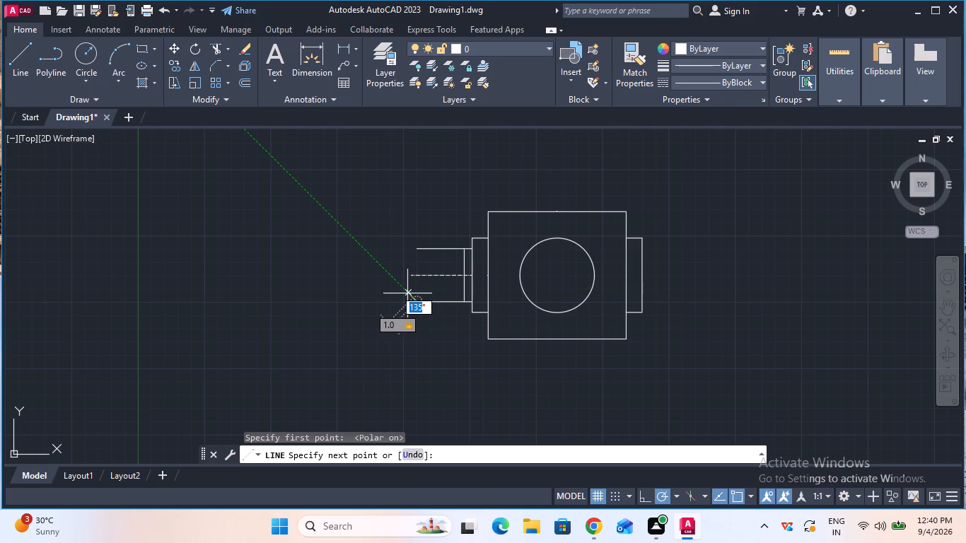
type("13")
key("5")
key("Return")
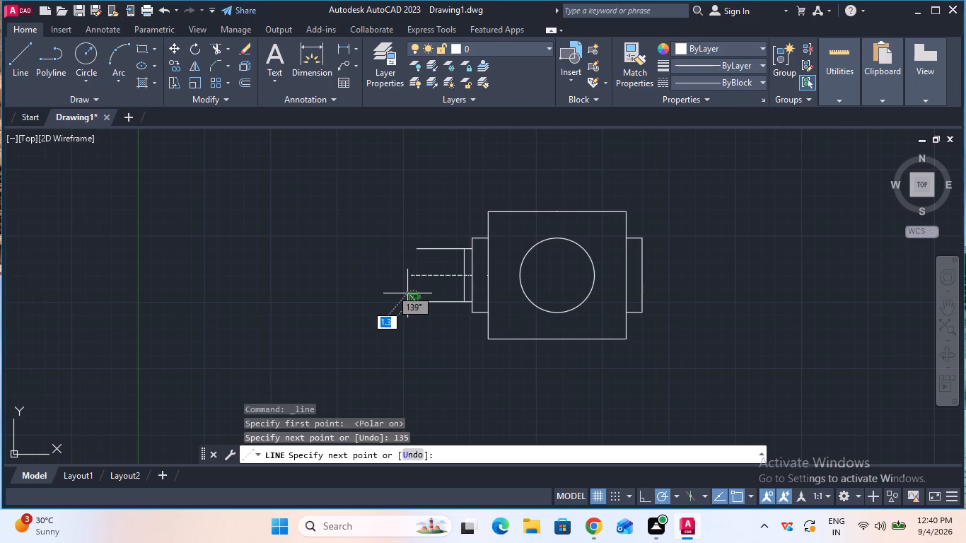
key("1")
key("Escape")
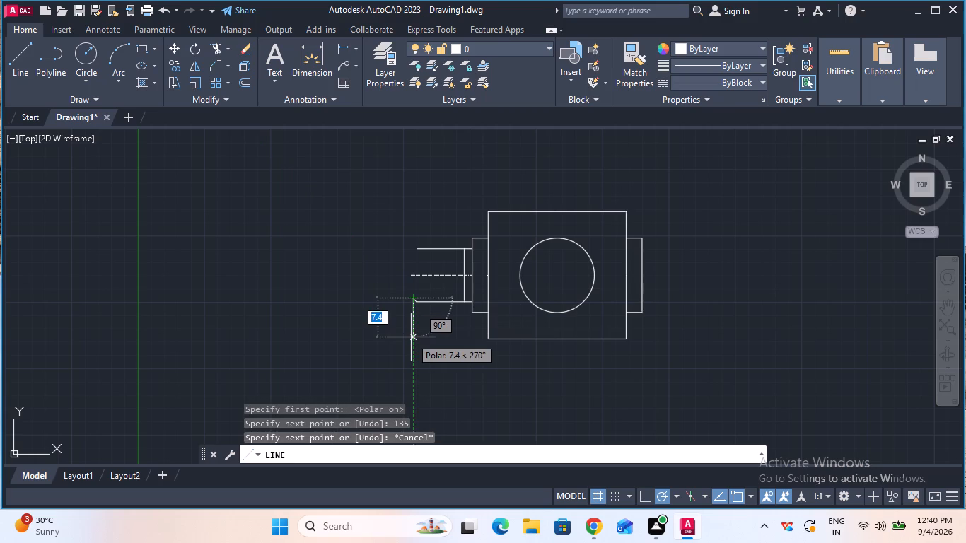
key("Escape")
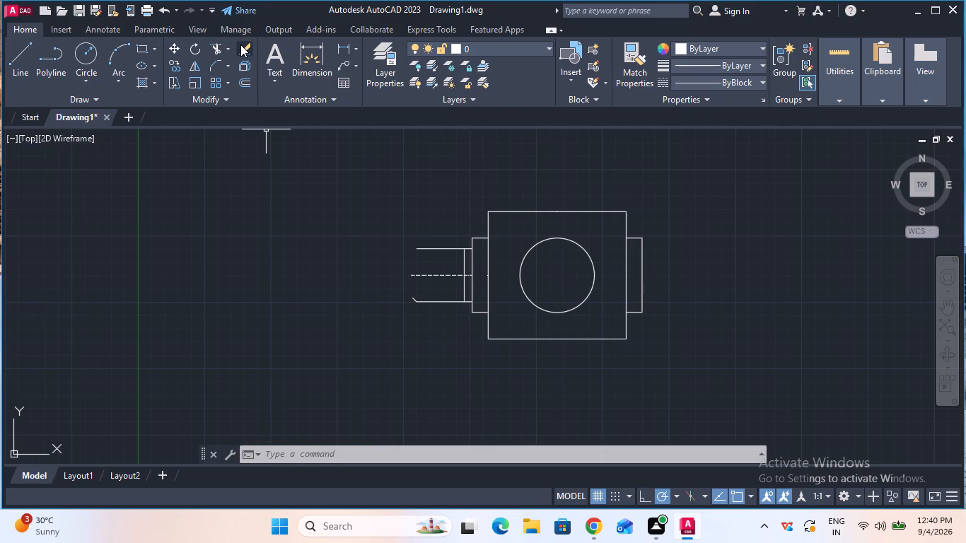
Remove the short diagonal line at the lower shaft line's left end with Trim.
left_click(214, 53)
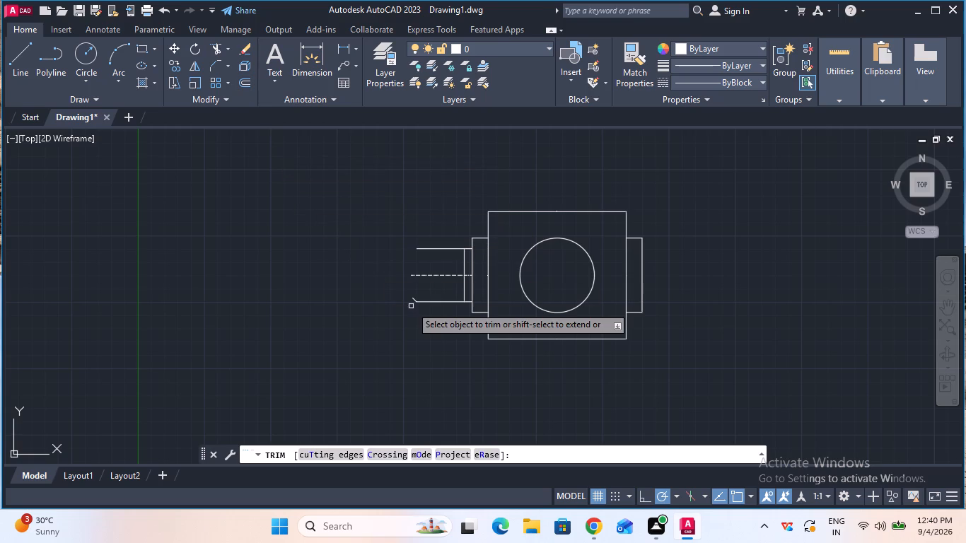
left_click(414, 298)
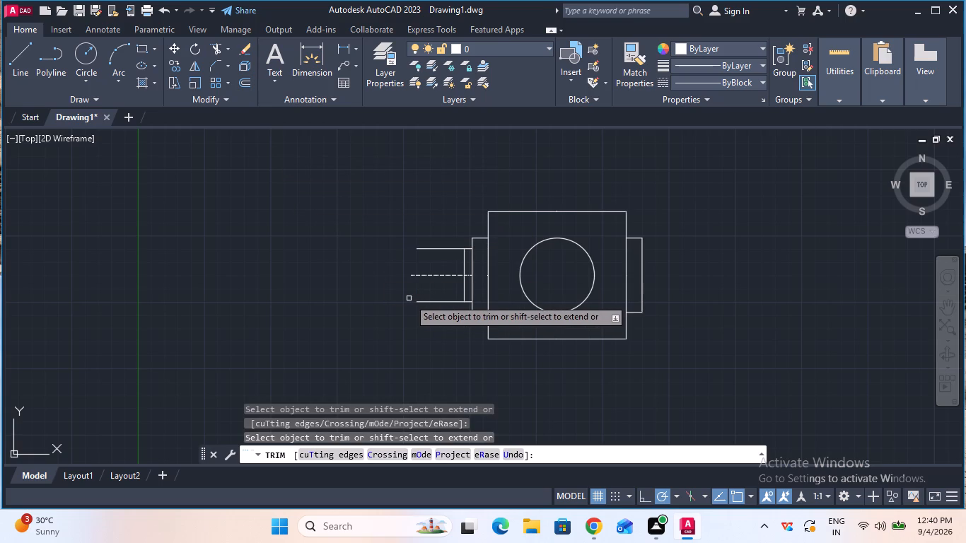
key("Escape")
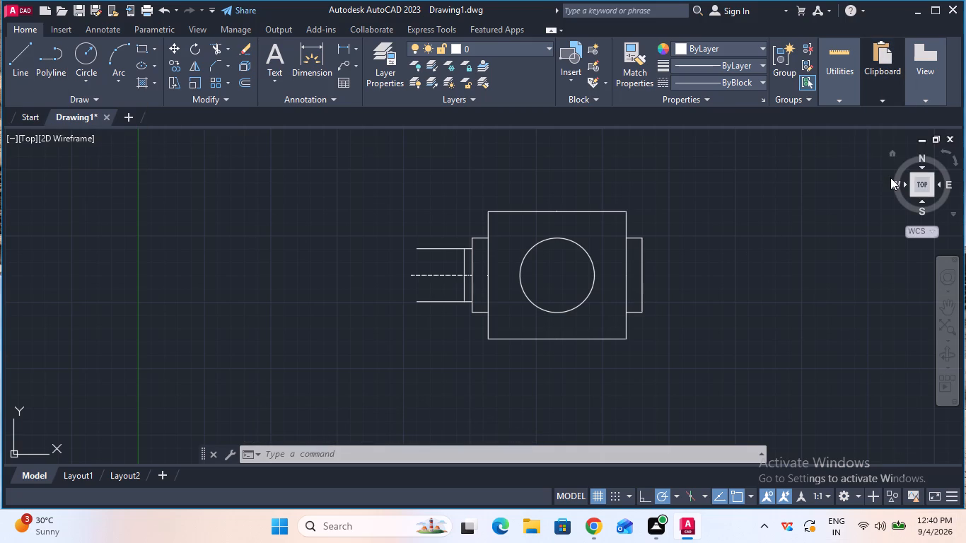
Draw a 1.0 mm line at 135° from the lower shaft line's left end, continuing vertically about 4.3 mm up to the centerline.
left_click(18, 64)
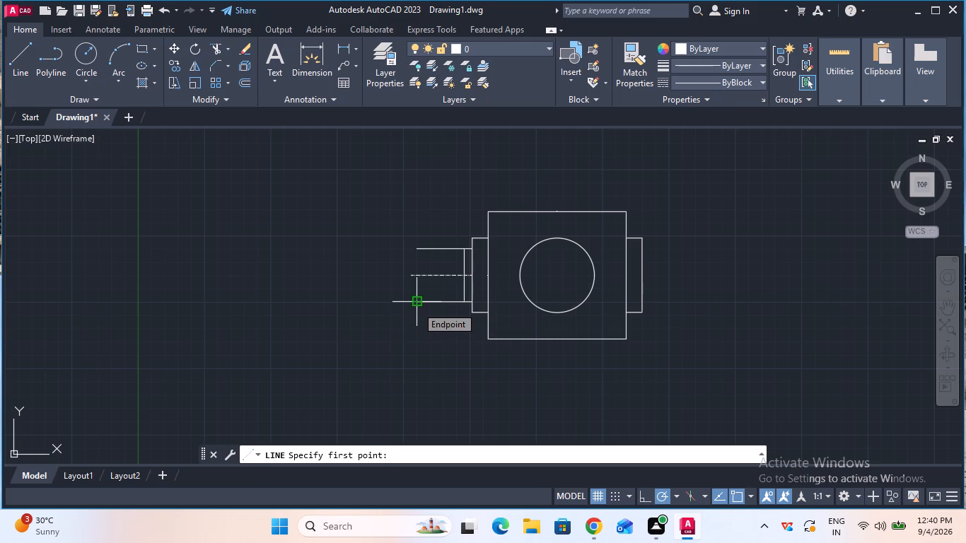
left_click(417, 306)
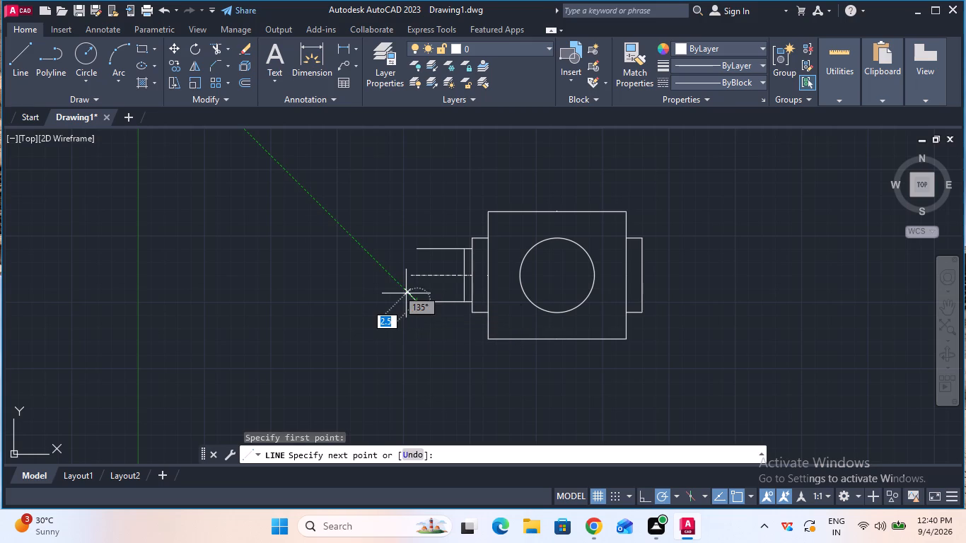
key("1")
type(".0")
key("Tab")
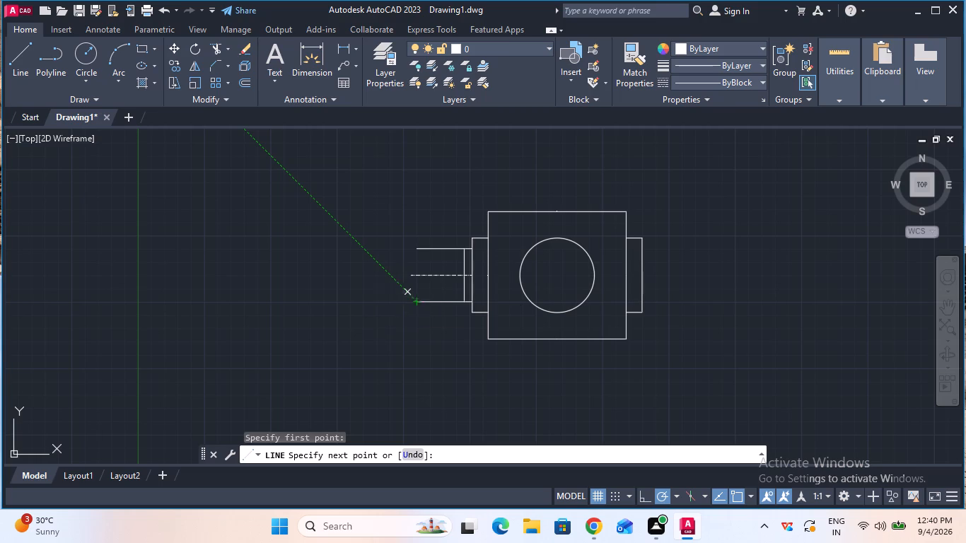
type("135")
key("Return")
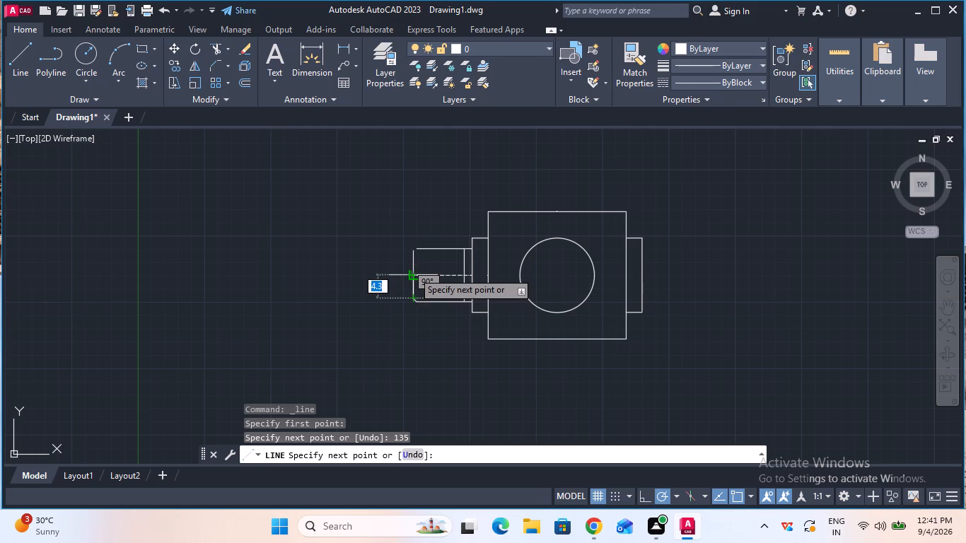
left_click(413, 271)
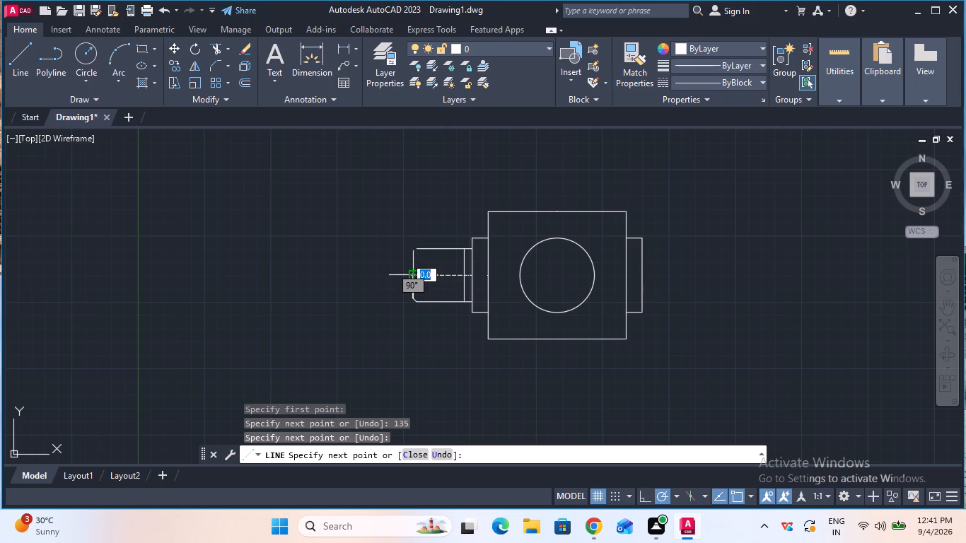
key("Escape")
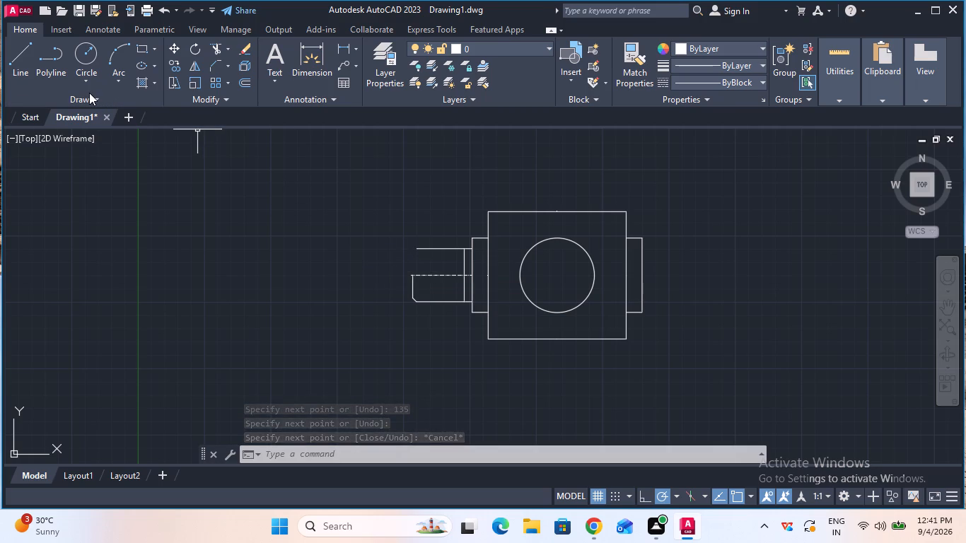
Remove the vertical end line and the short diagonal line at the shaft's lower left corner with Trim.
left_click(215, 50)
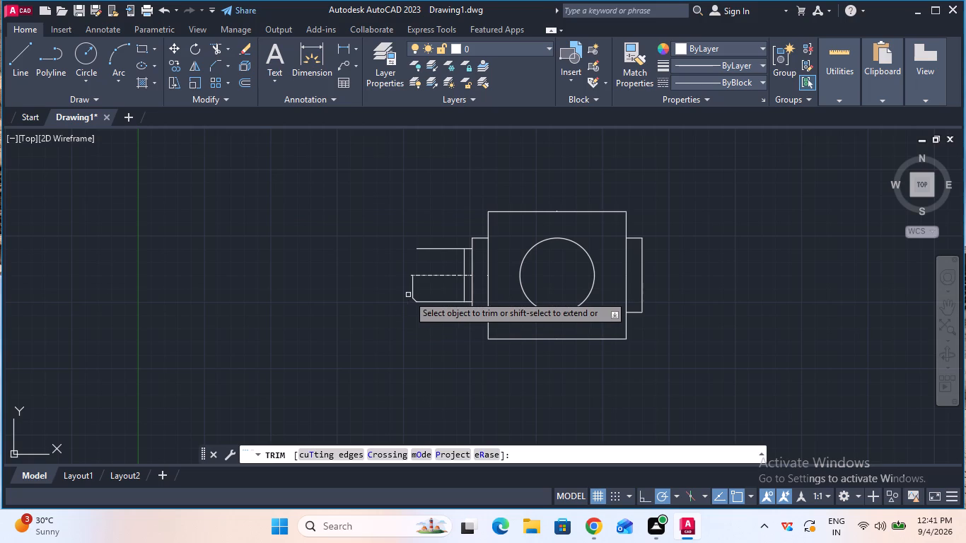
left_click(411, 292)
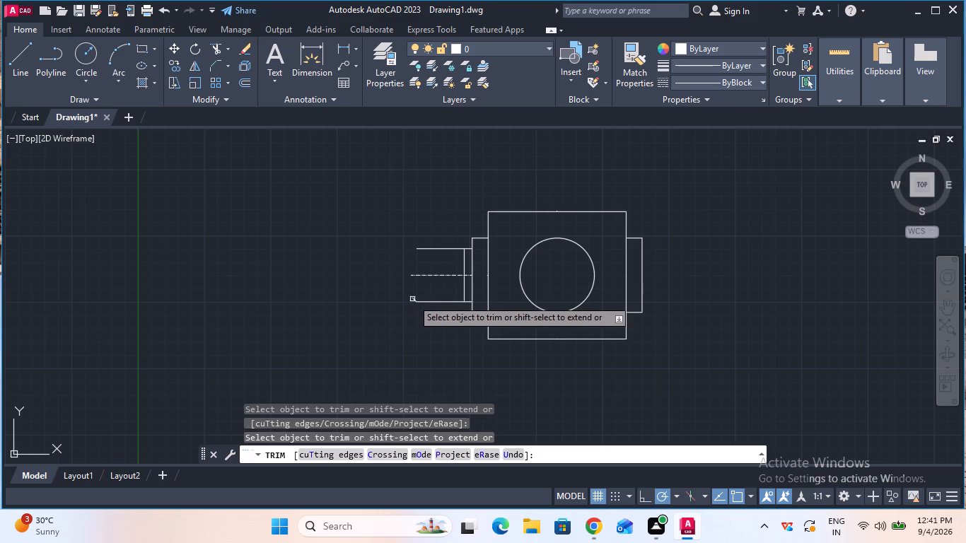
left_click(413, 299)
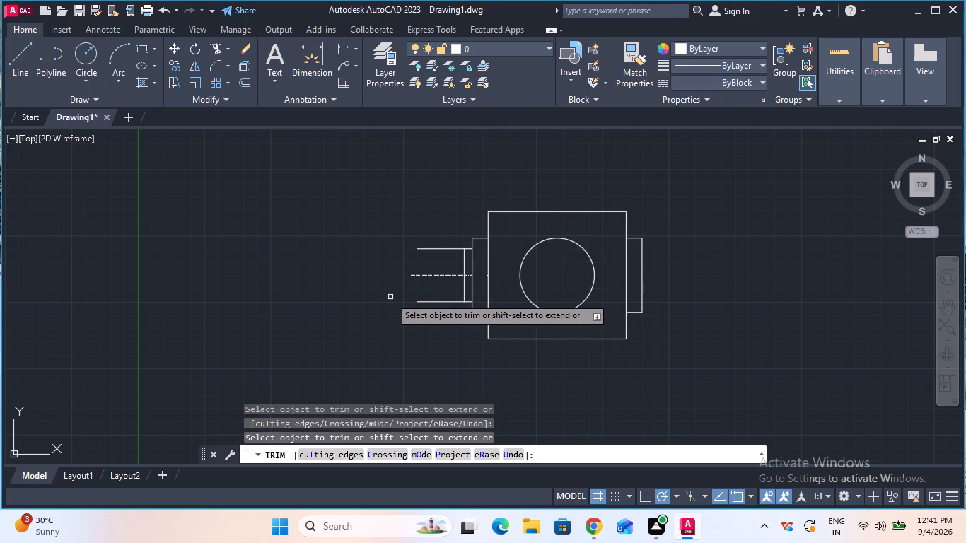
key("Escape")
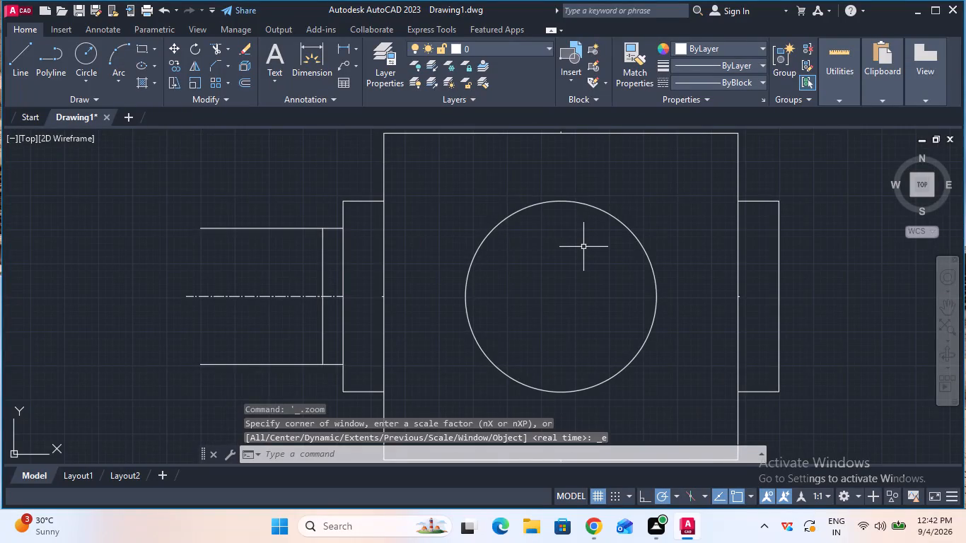
Offset the main rectangle 2.5 mm inward, around the circle.
scroll(583, 247, "down", 2)
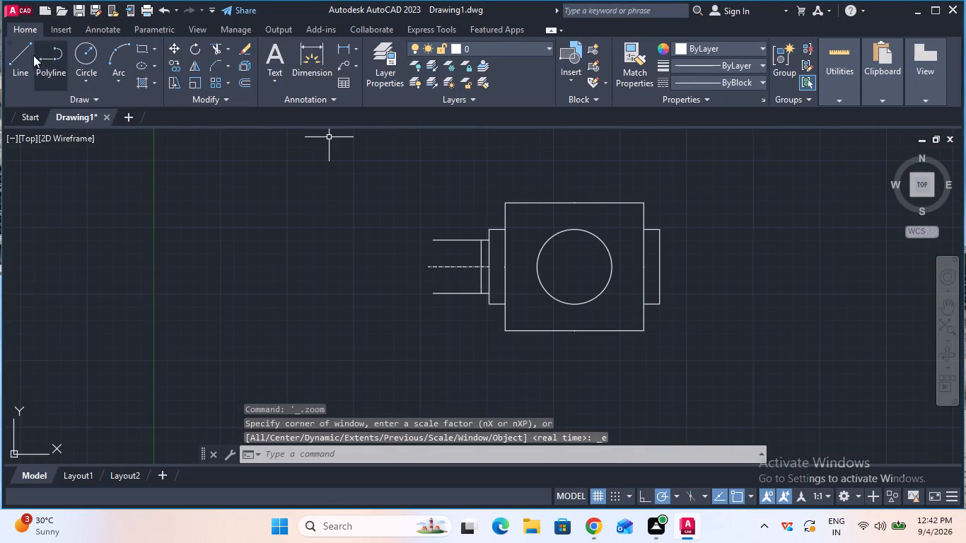
left_click(26, 53)
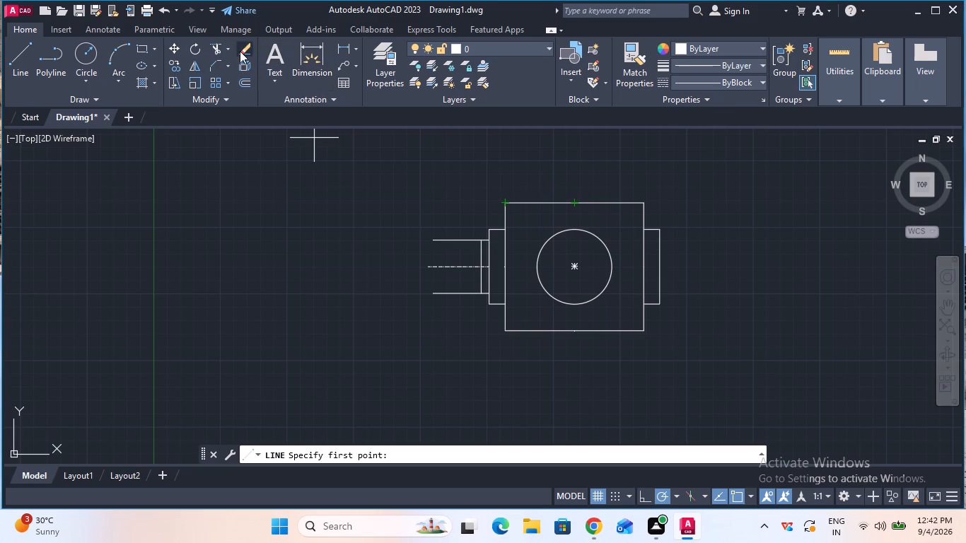
left_click(246, 80)
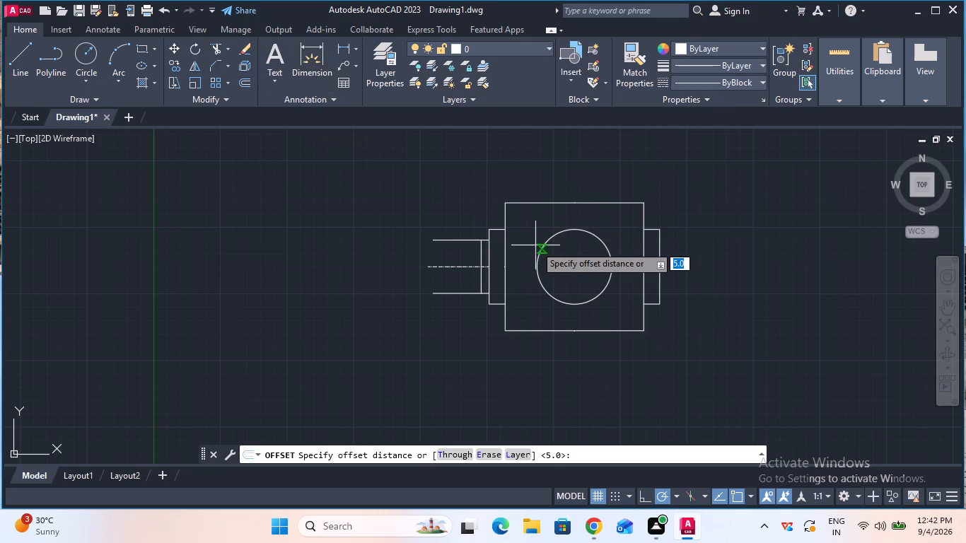
left_click(578, 204)
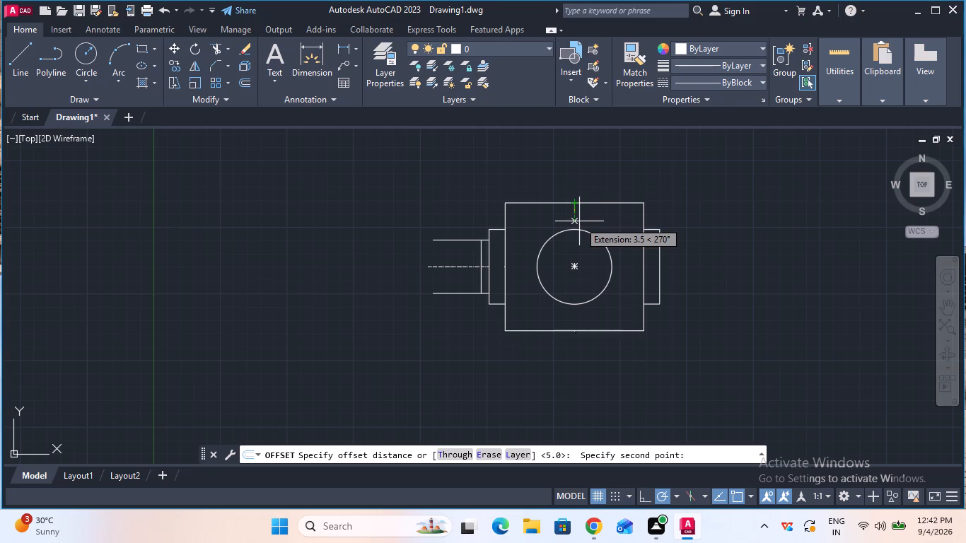
key("2")
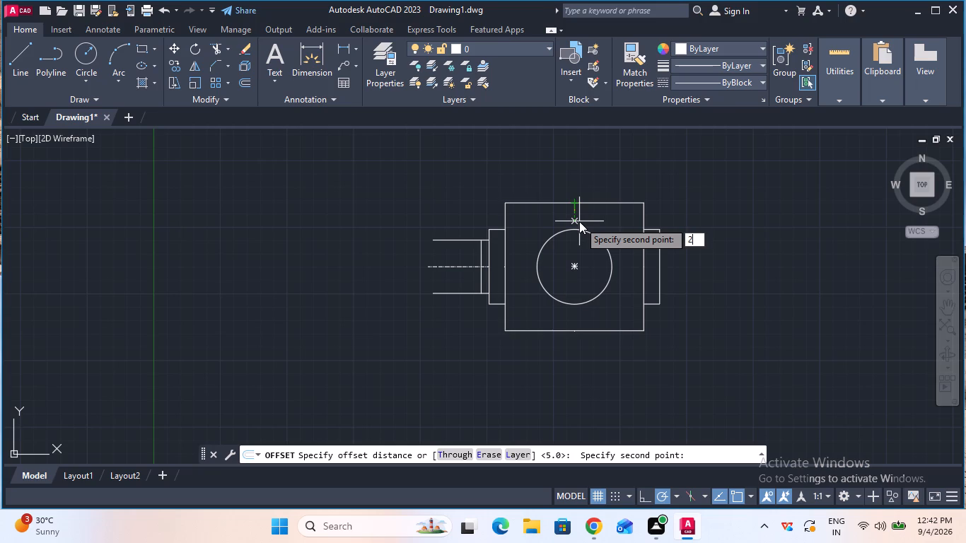
type(".5")
key("Return")
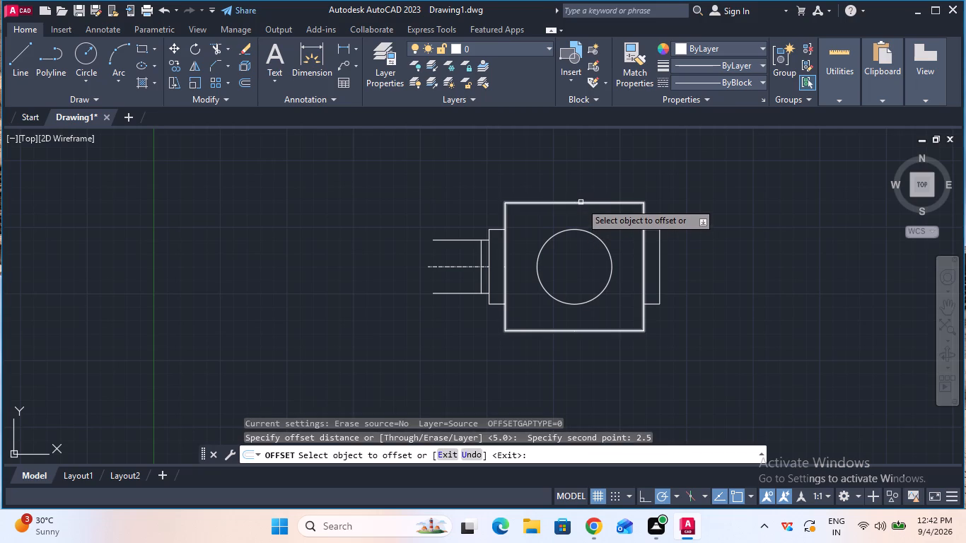
left_click(574, 203)
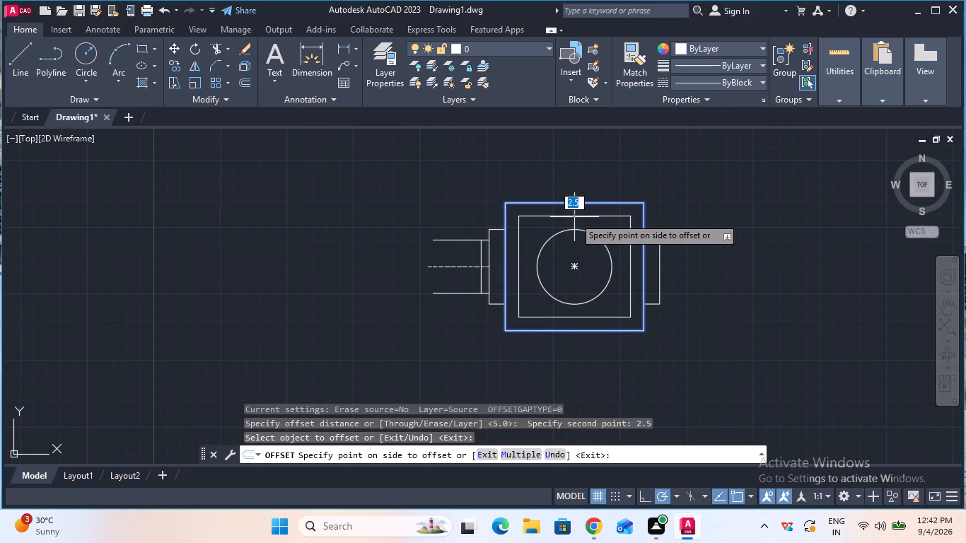
left_click(574, 215)
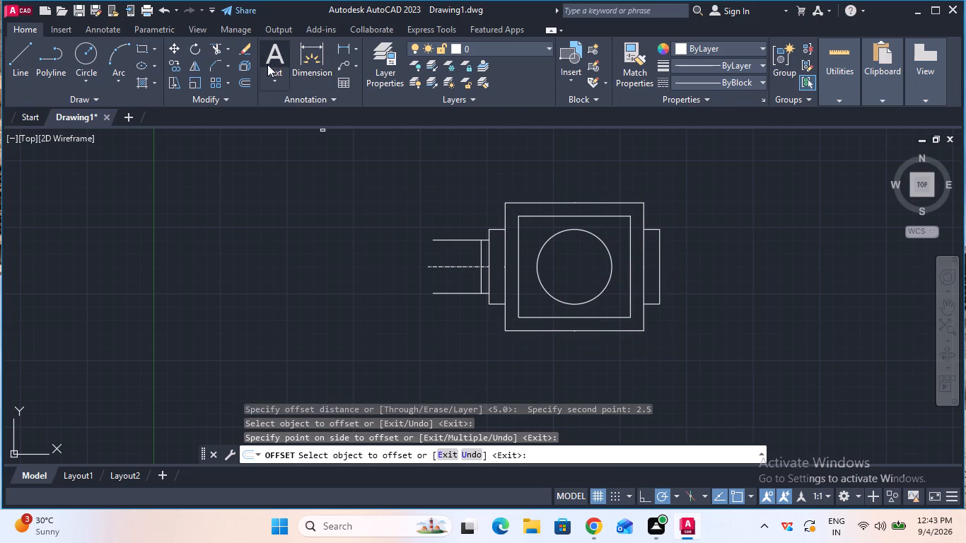
Remove the two vertical sides of the inner offset rectangle around the circle with Trim.
left_click(219, 49)
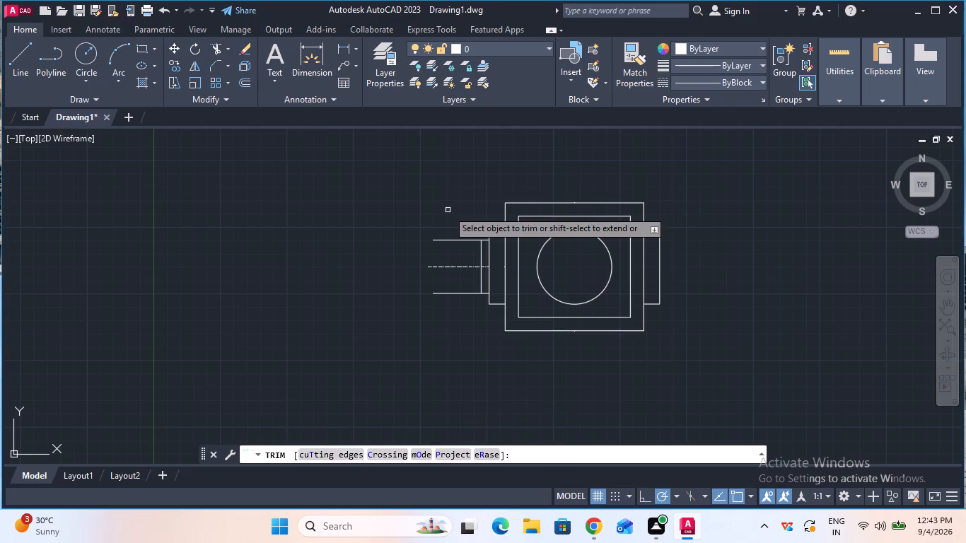
left_click(518, 243)
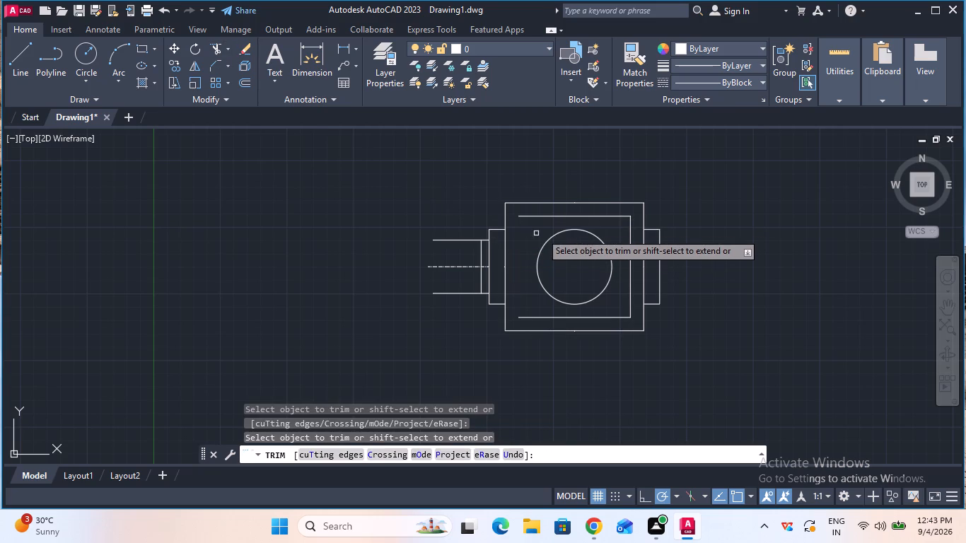
left_click(632, 237)
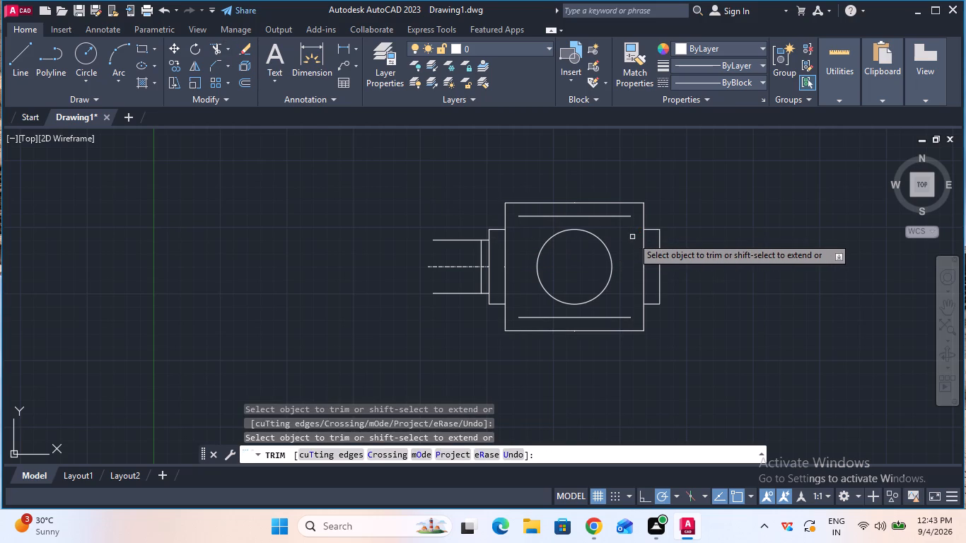
Extend both ends of the two inner horizontal lines to the main rectangle's vertical sides.
left_click(227, 51)
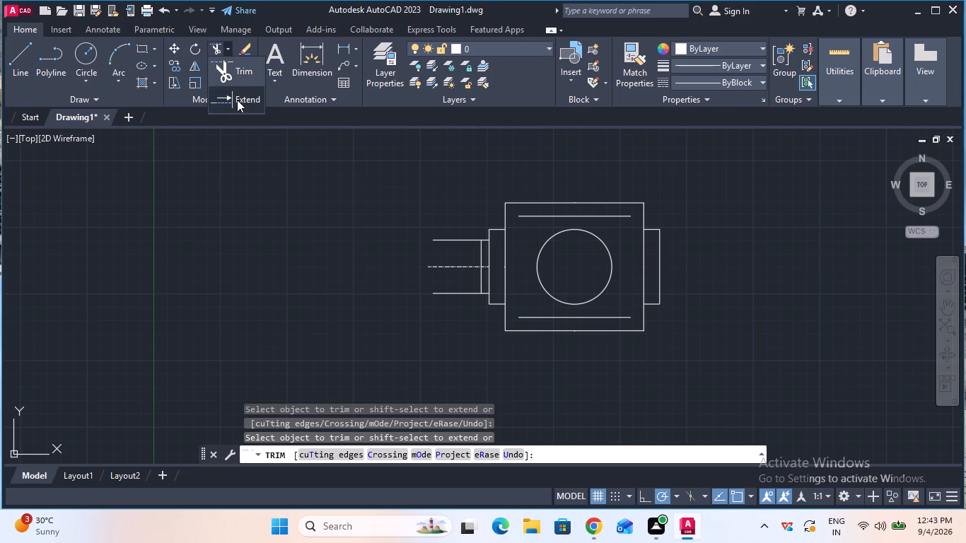
left_click(237, 100)
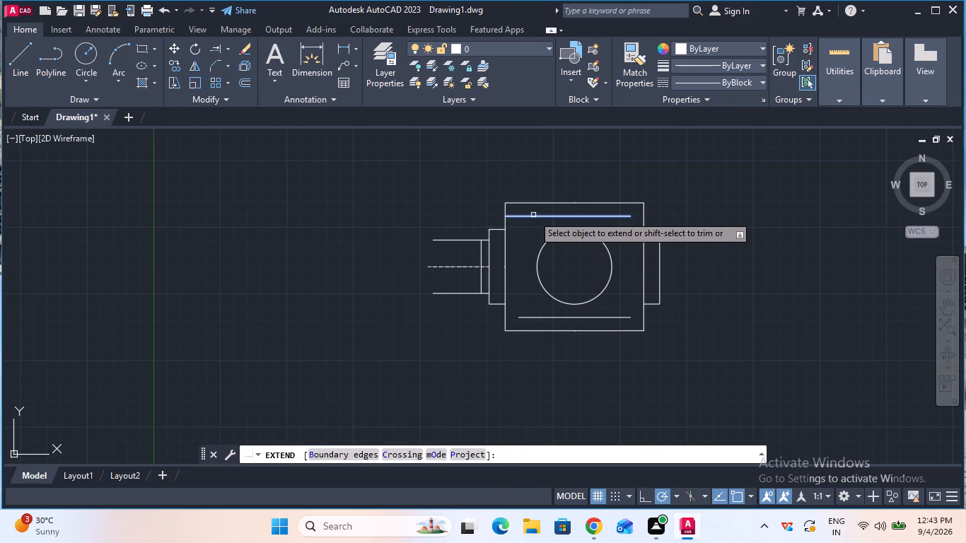
left_click(533, 215)
left_click(612, 217)
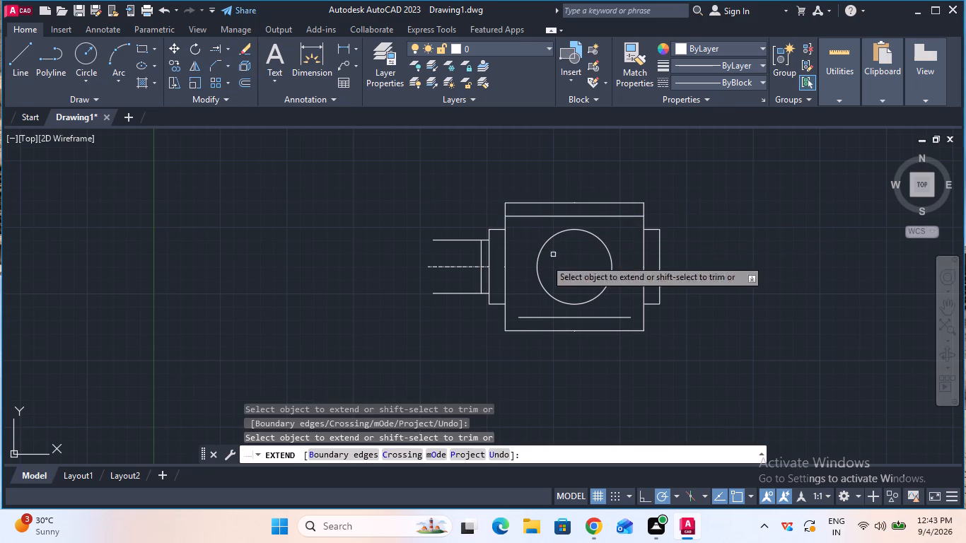
left_click(534, 317)
left_click(617, 316)
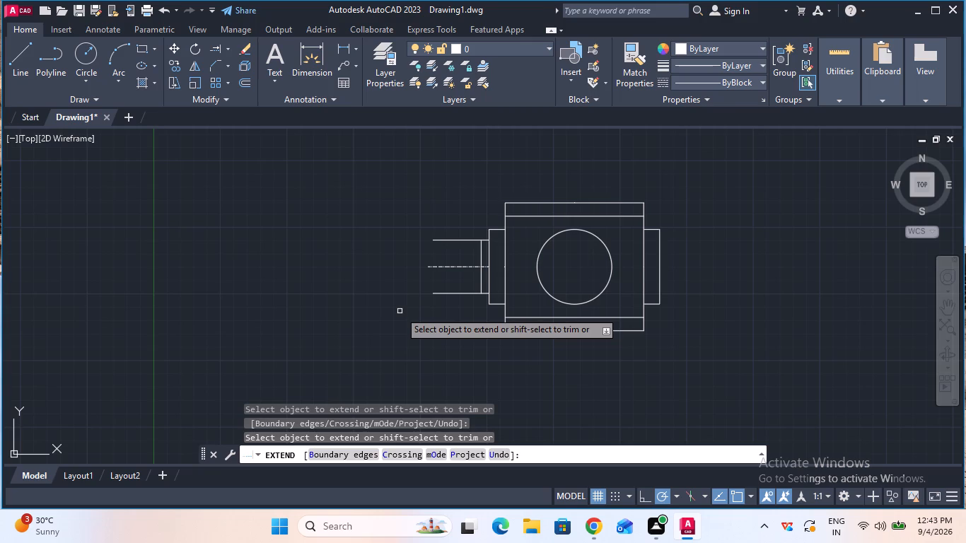
key("Escape")
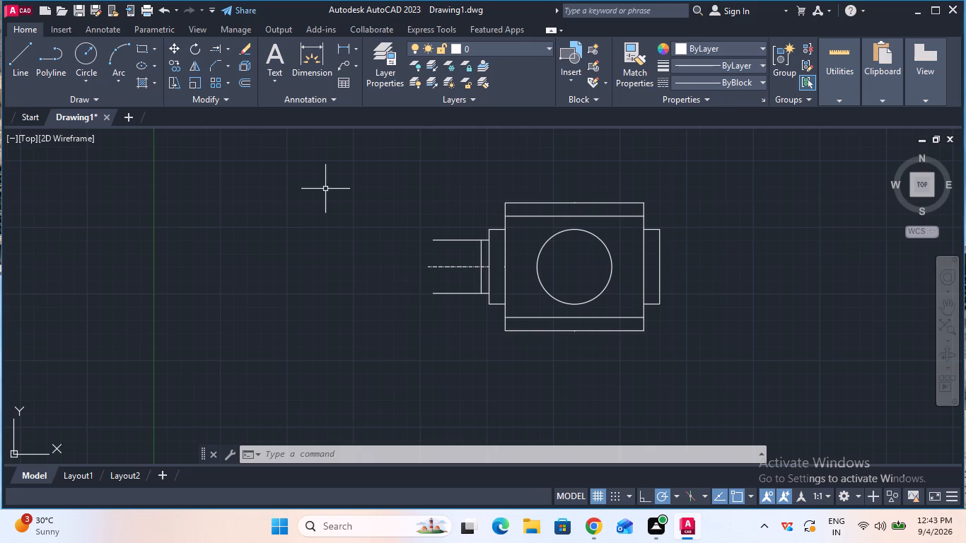
Remove the upper and lower horizontal shaft lines beyond the narrow shaft step with Trim.
left_click(226, 48)
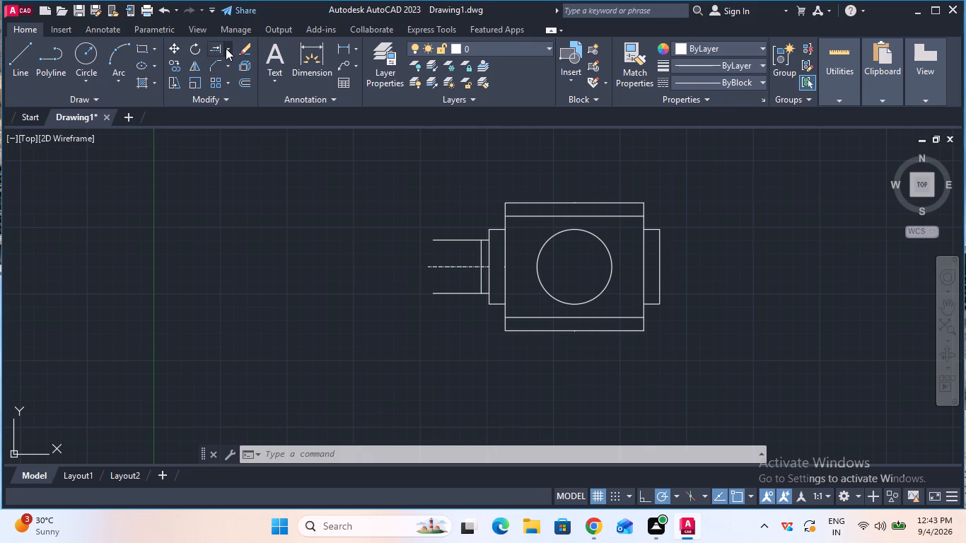
double_click(230, 62)
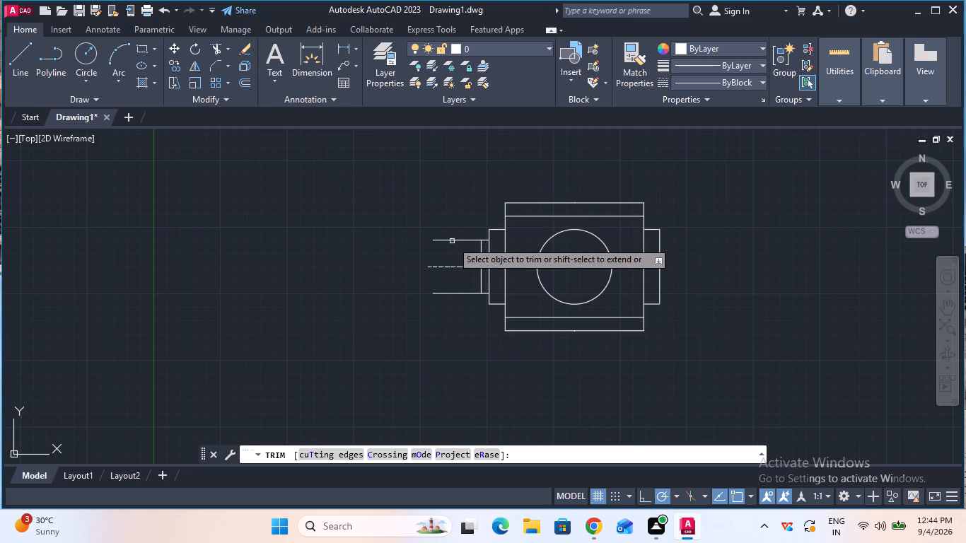
left_click(452, 239)
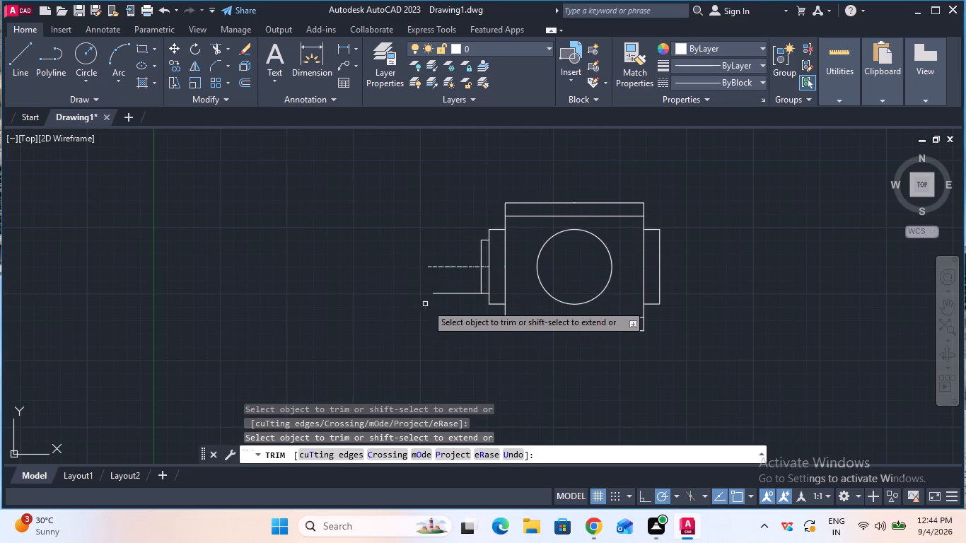
left_click(446, 293)
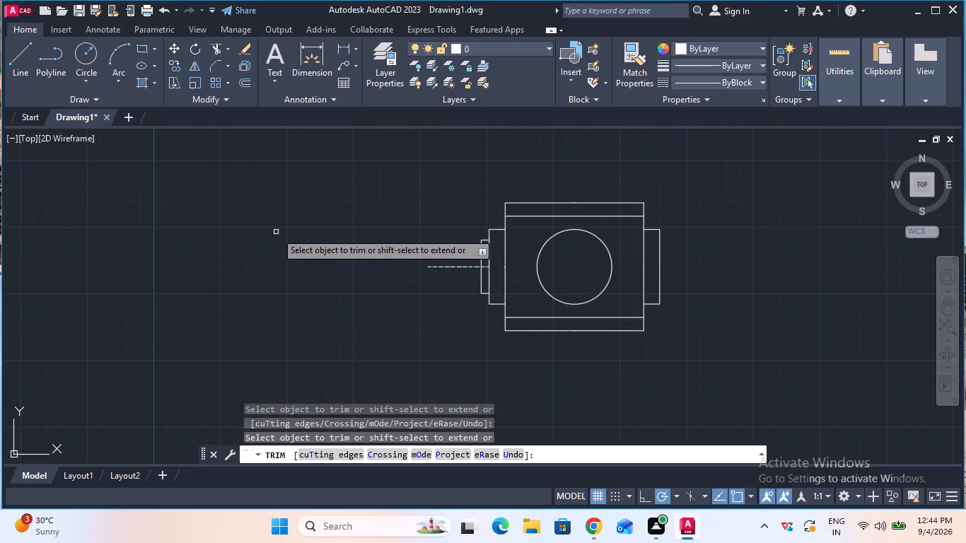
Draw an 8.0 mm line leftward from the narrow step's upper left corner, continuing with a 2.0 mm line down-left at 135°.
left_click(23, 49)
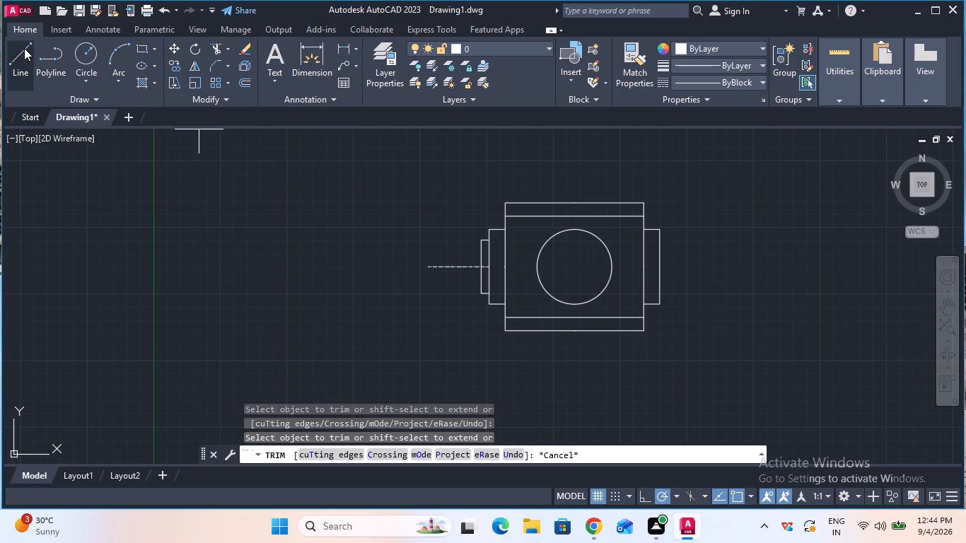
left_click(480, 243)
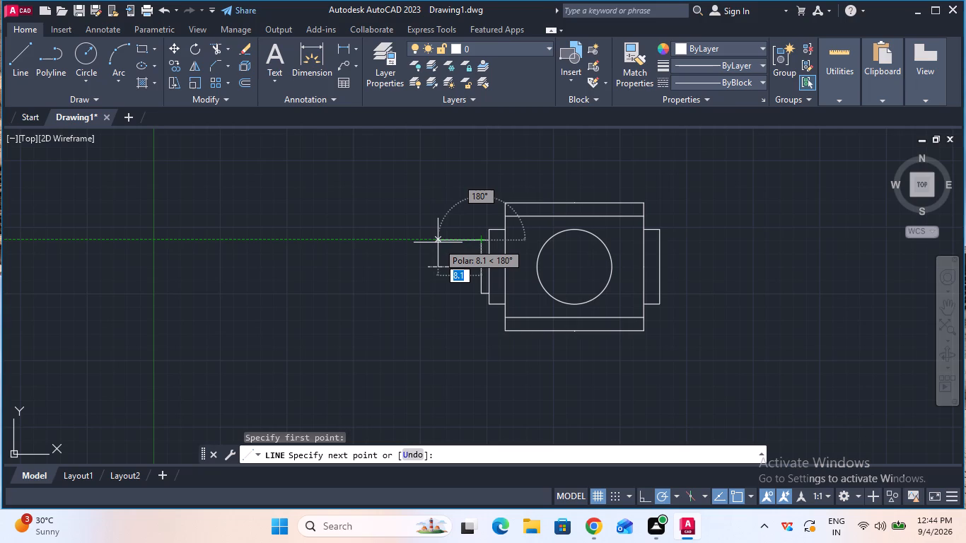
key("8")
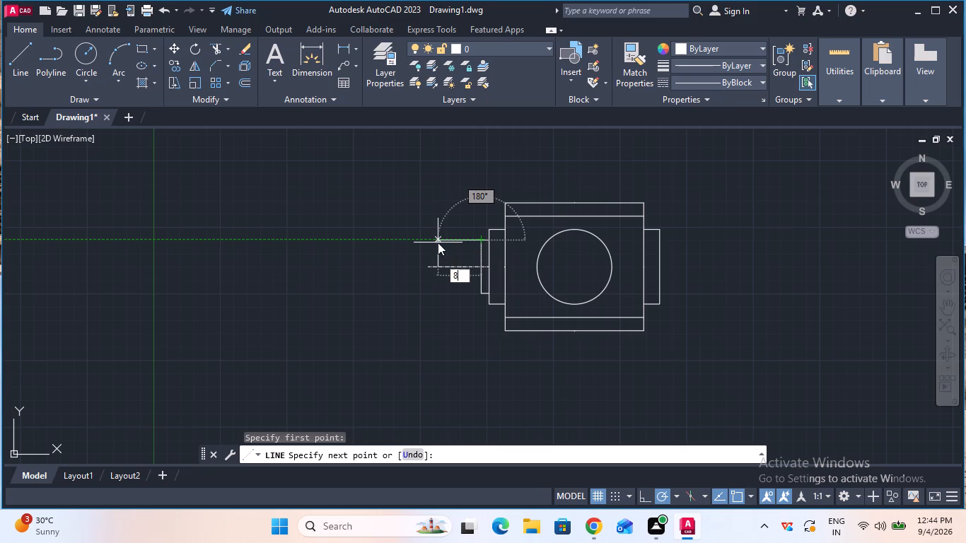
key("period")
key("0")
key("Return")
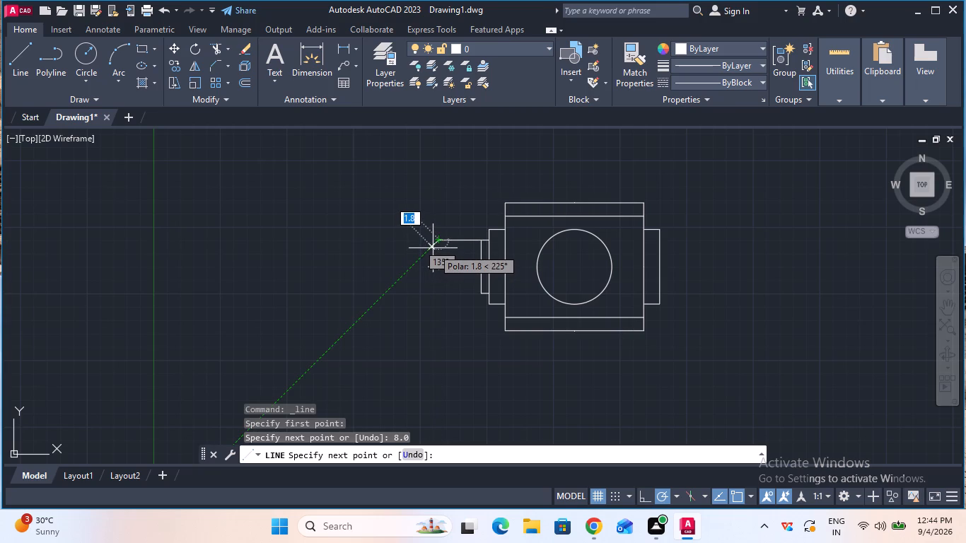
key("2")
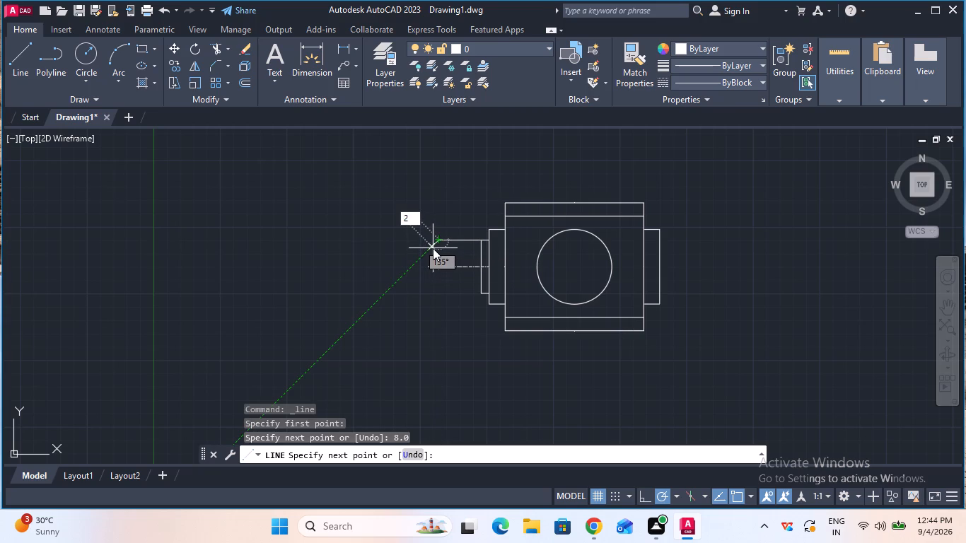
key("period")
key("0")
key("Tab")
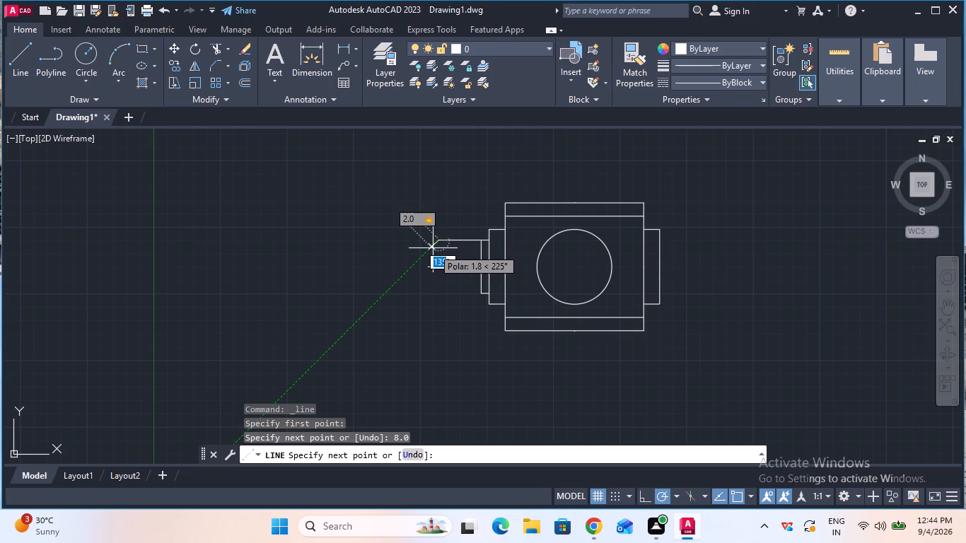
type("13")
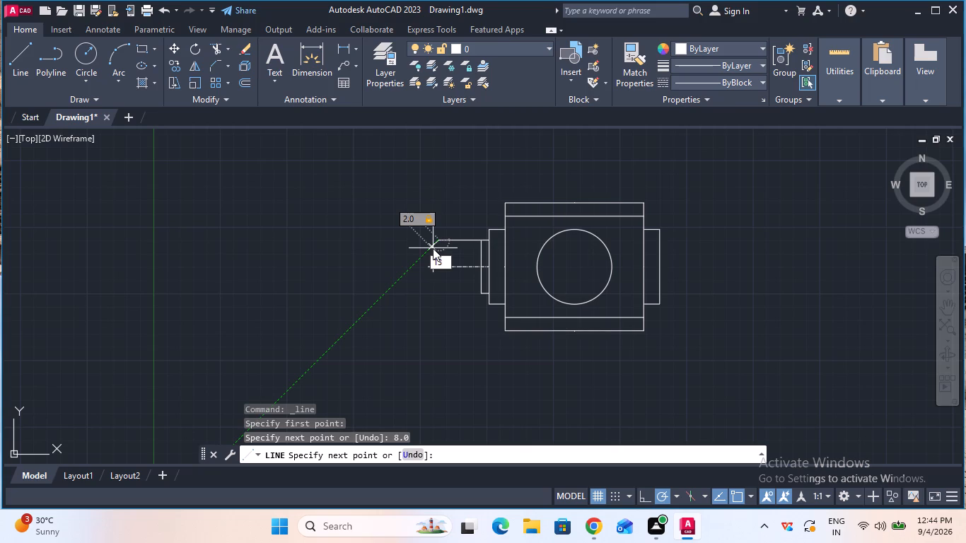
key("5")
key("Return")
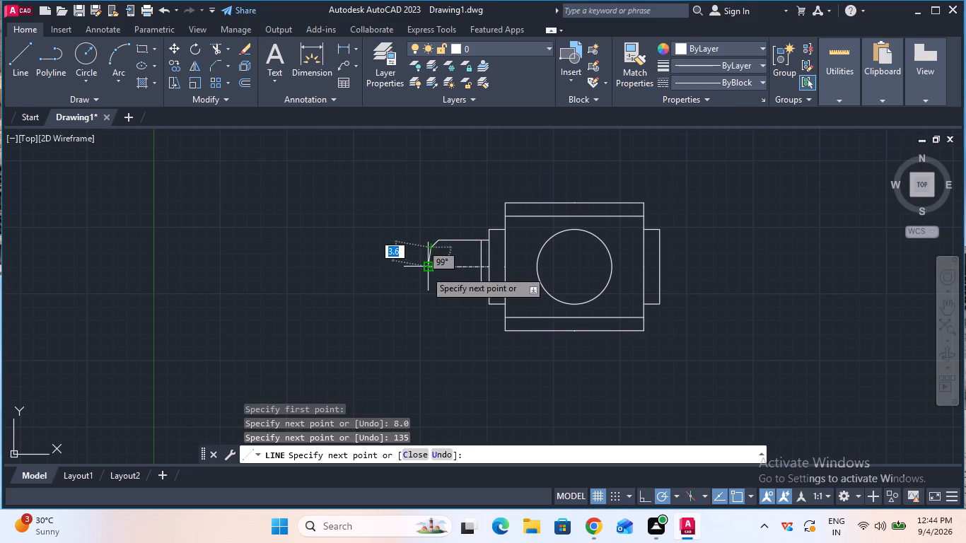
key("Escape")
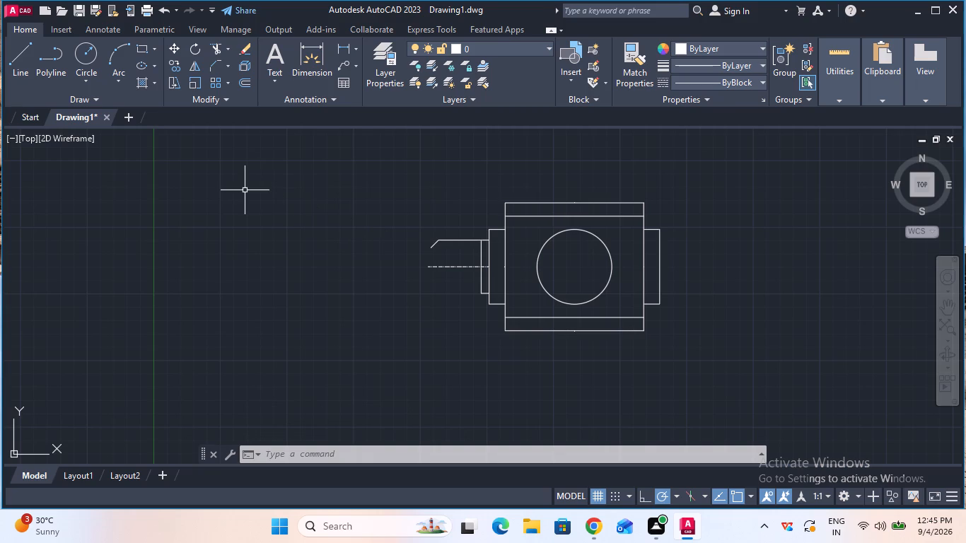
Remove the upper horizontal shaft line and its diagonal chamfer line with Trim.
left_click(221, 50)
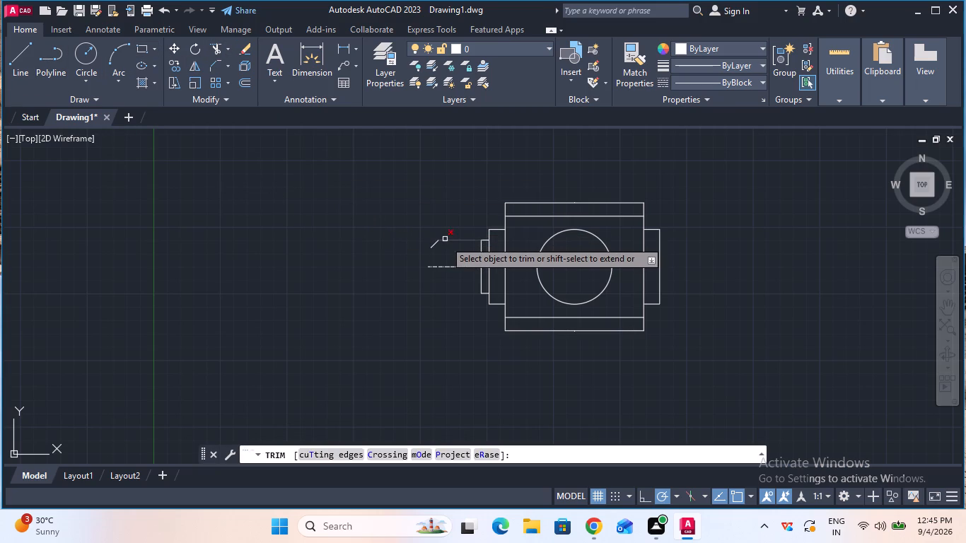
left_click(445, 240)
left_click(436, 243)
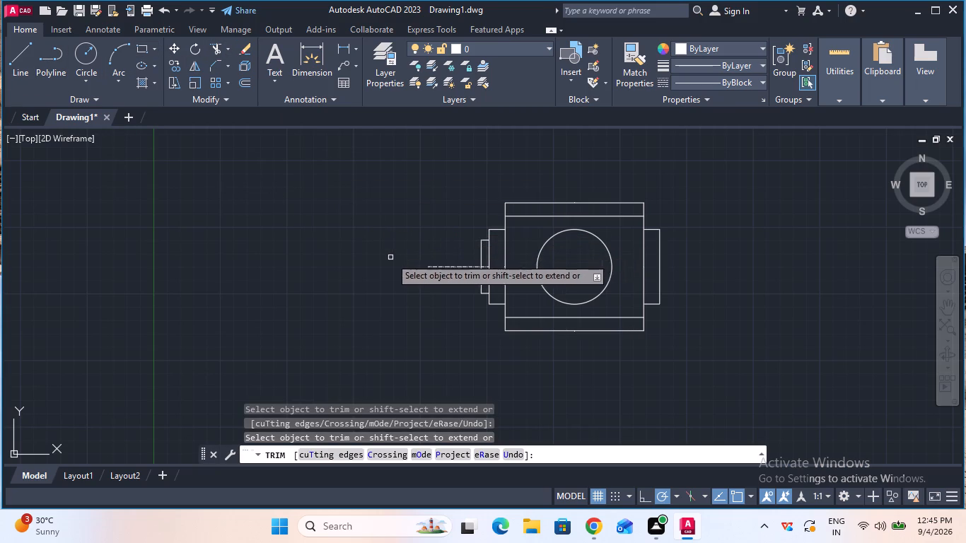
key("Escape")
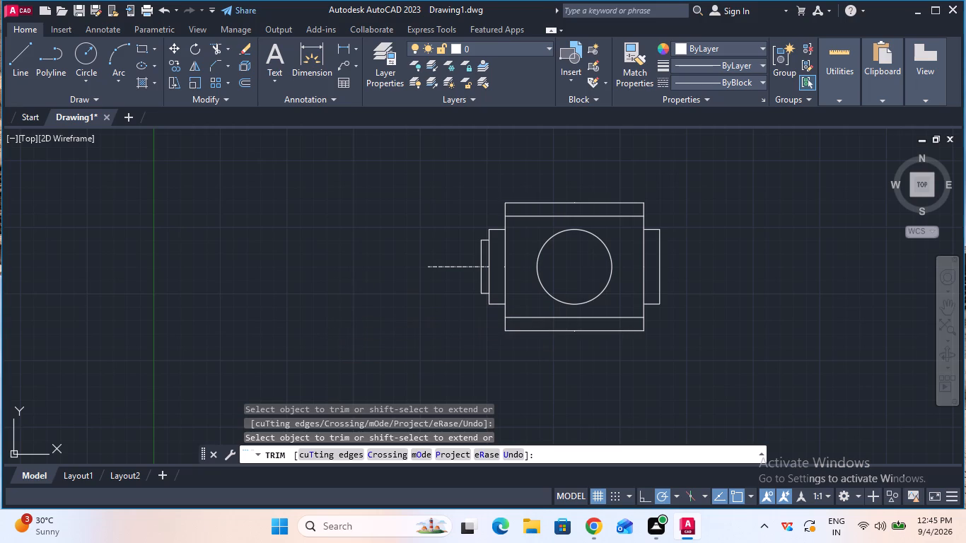
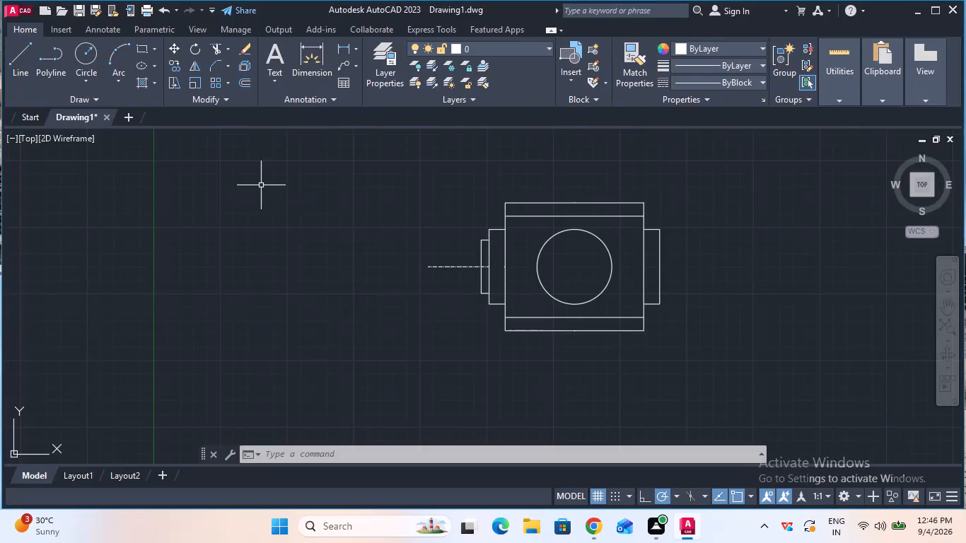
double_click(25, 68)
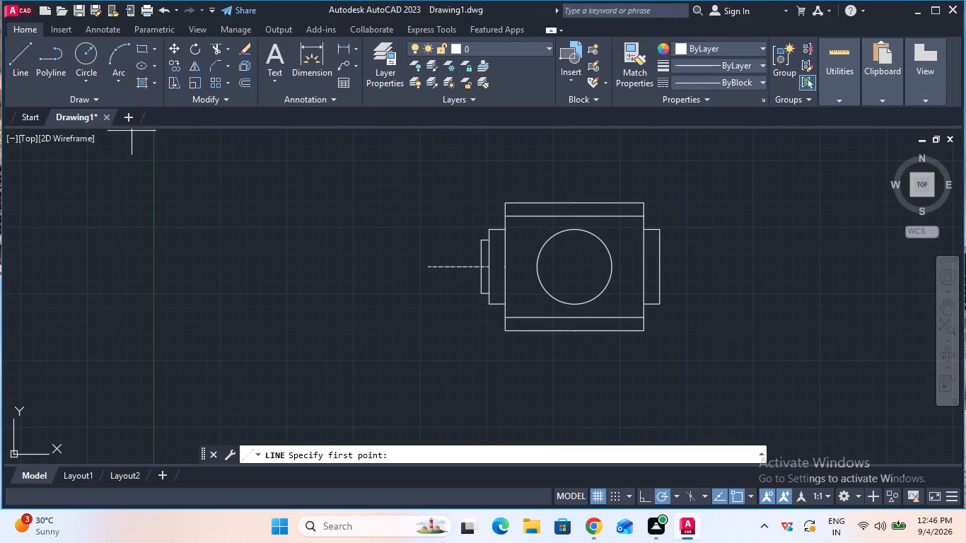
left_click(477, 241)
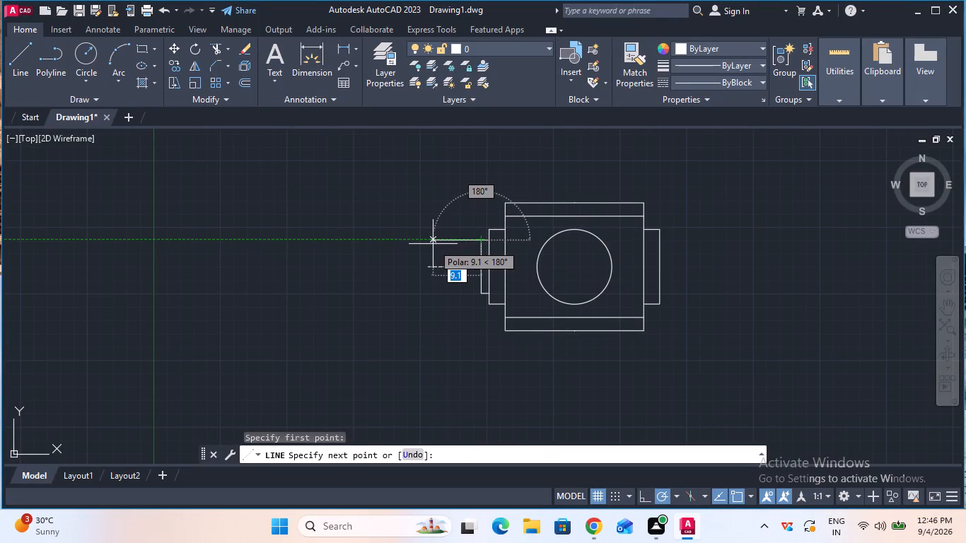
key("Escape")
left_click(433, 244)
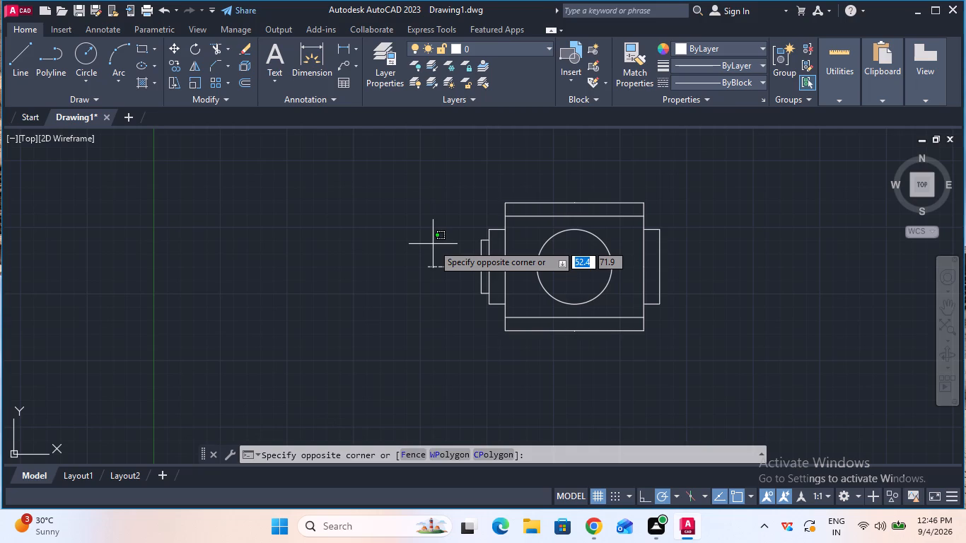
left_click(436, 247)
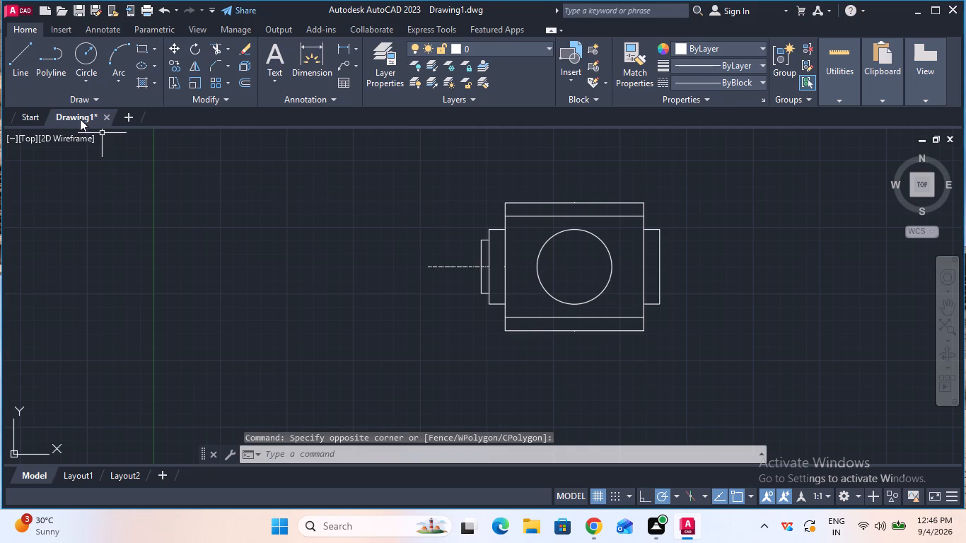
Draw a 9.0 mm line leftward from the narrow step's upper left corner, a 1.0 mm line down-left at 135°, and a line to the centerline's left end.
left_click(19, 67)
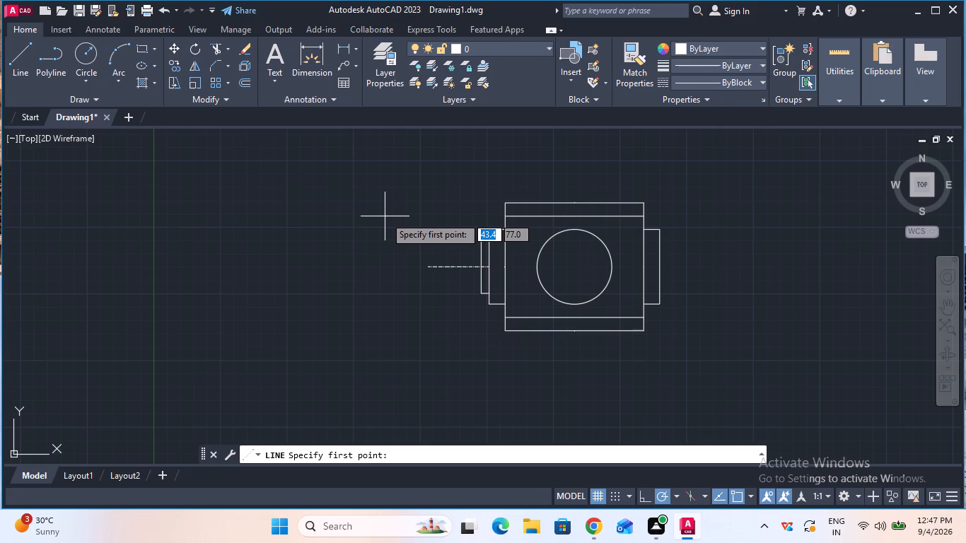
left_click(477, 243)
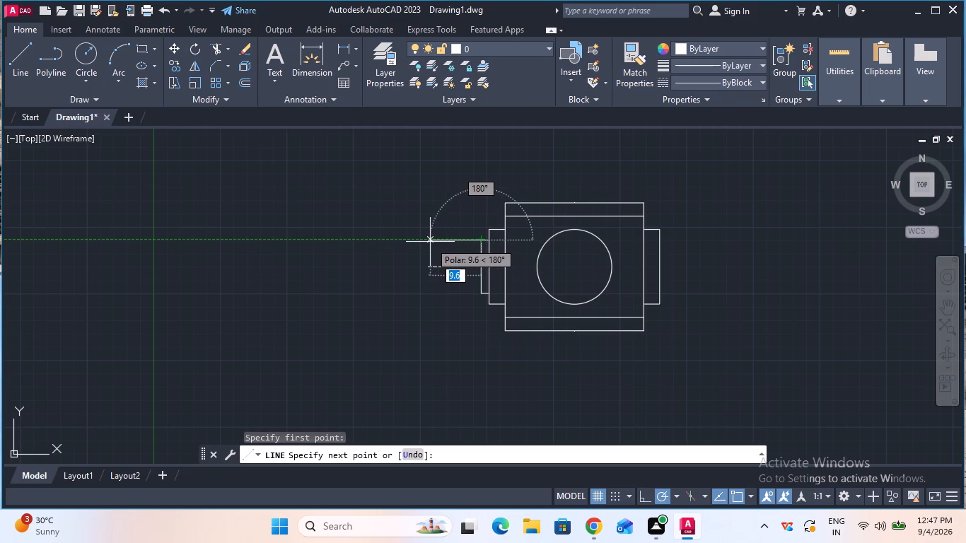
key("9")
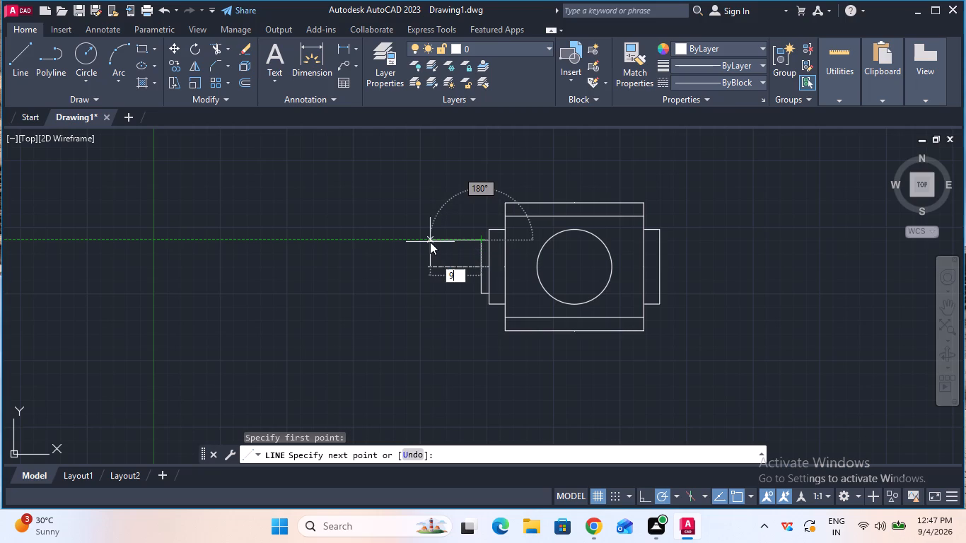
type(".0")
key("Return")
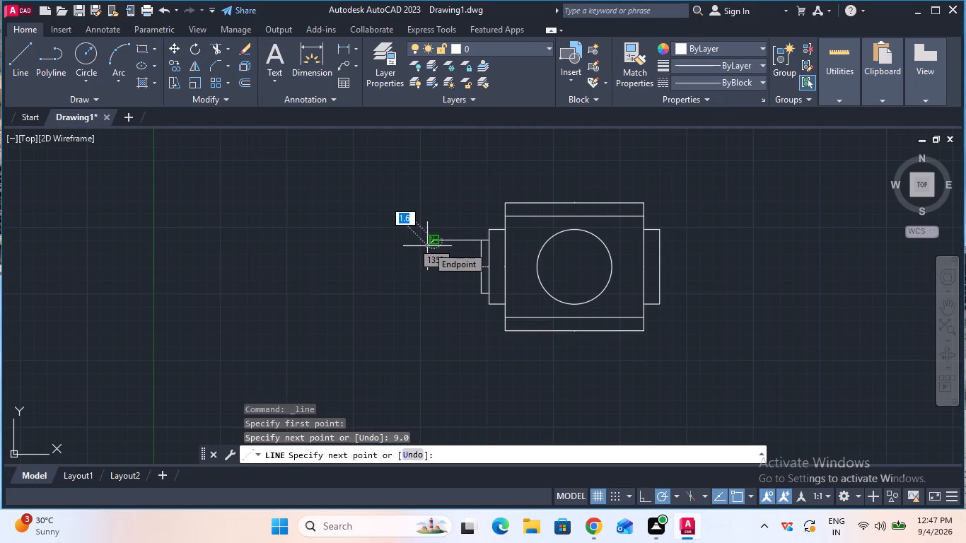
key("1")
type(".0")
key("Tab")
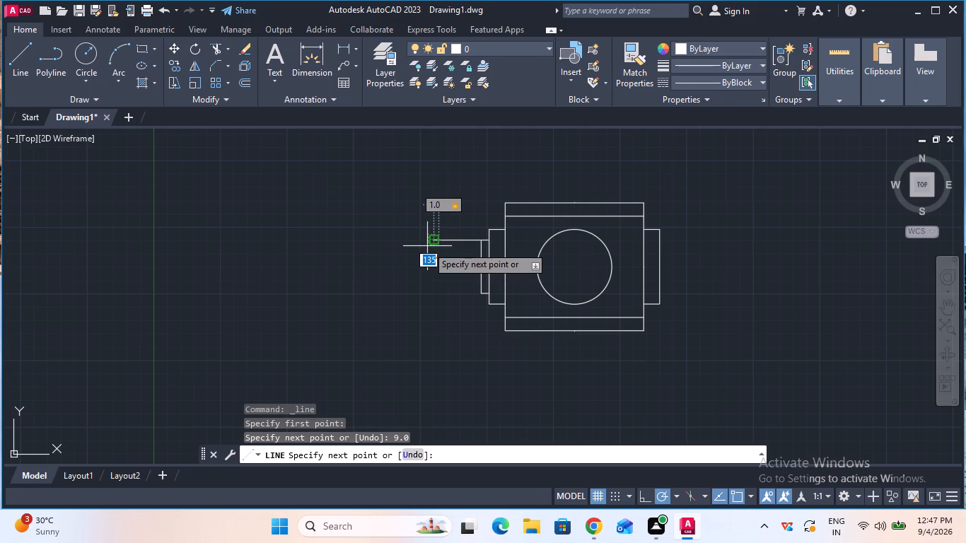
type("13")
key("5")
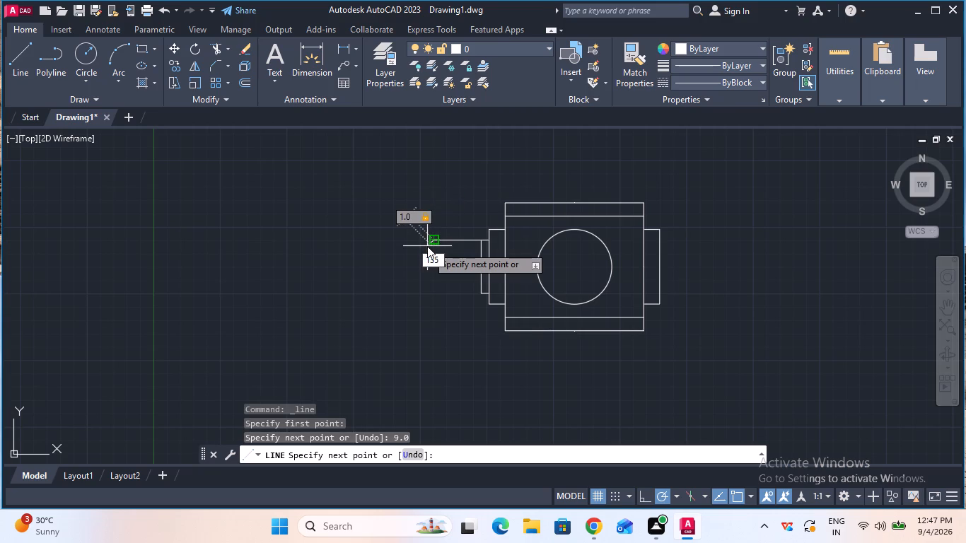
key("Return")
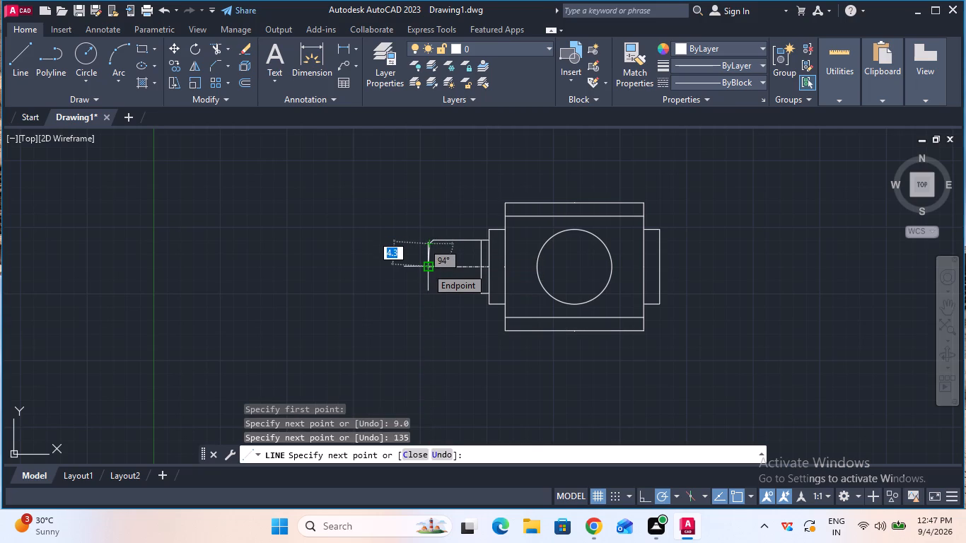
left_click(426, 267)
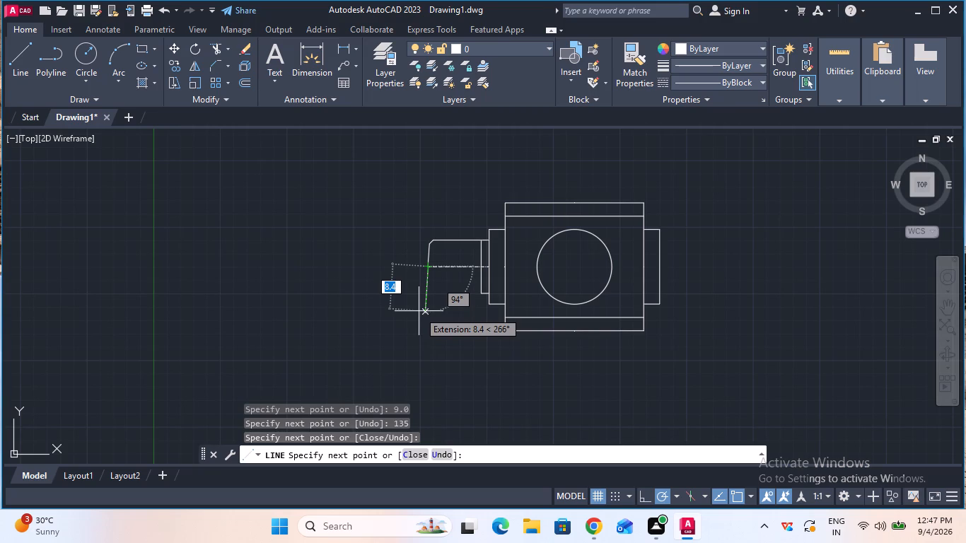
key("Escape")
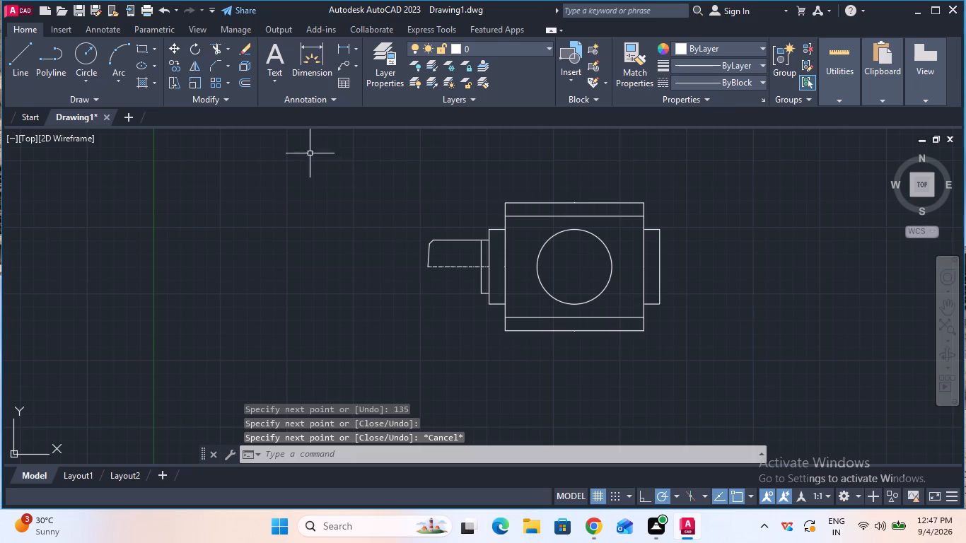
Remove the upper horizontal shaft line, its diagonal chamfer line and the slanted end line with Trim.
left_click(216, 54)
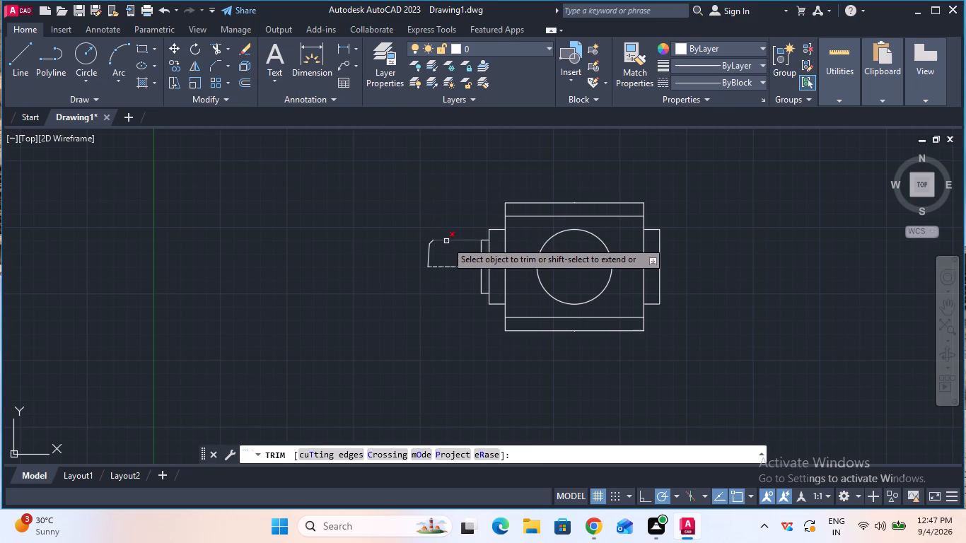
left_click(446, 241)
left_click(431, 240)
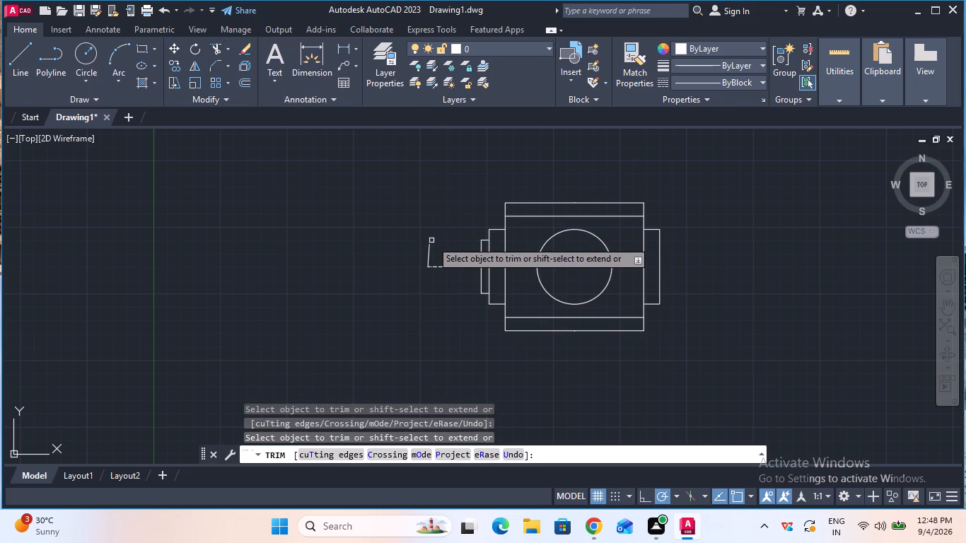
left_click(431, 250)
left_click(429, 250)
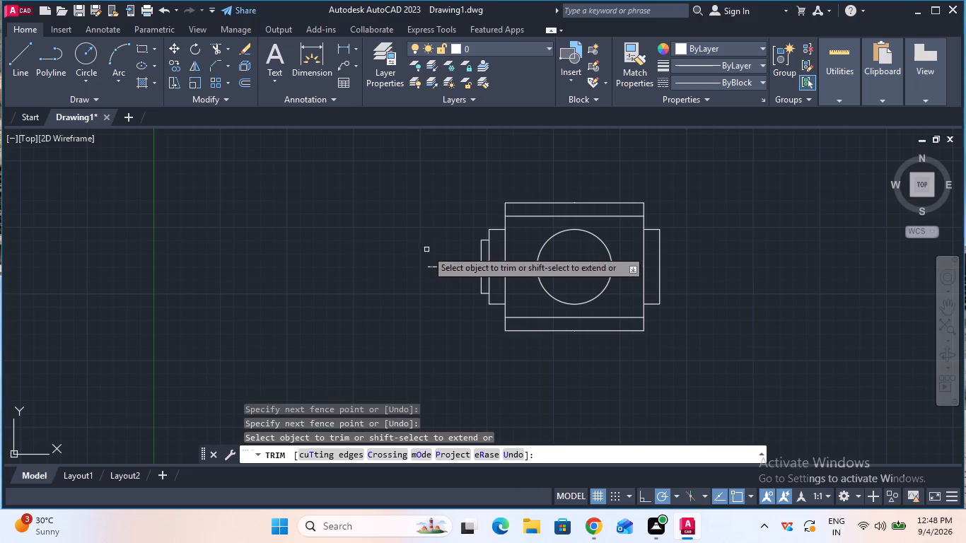
Draw the shaft outline from the narrow step's upper left corner with lines 10 mm left, 10 mm down and 10 mm right.
left_click(13, 67)
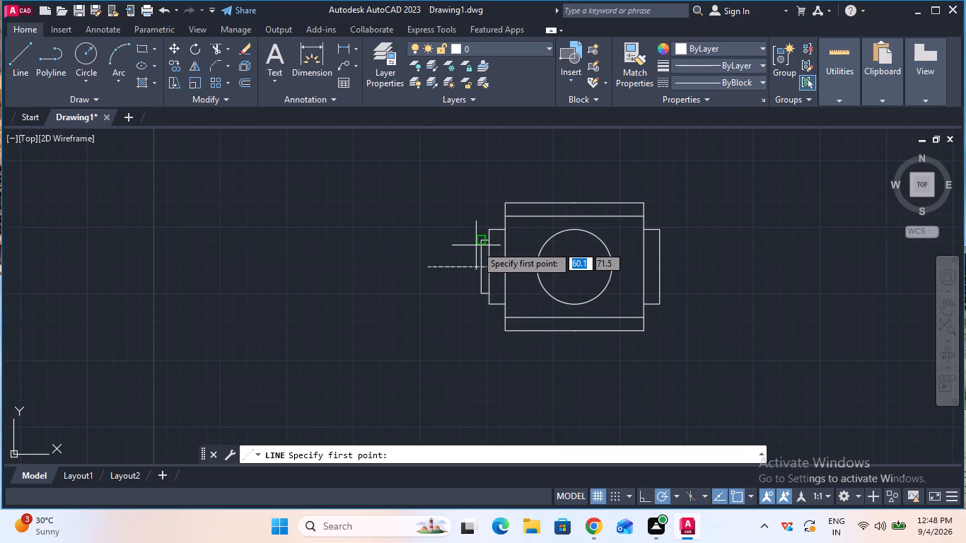
left_click(484, 244)
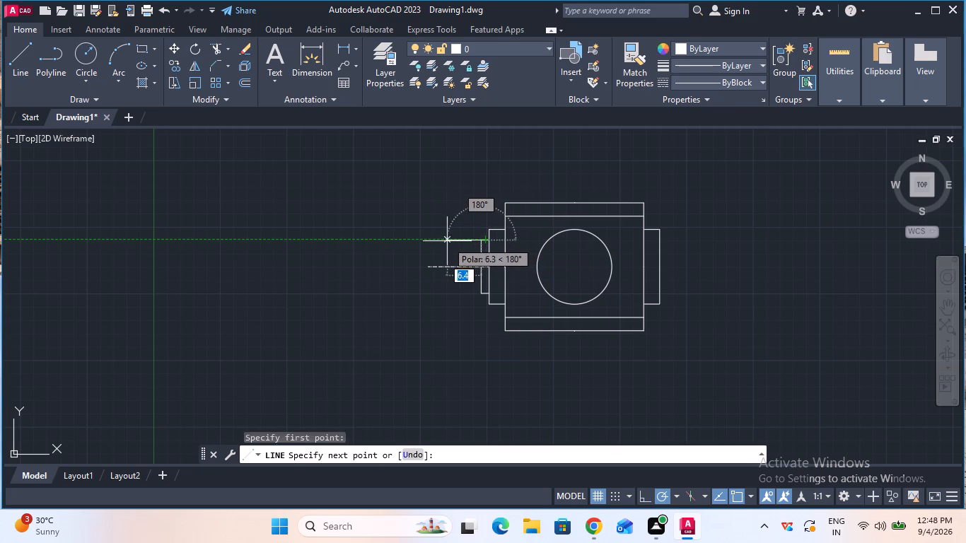
key("1")
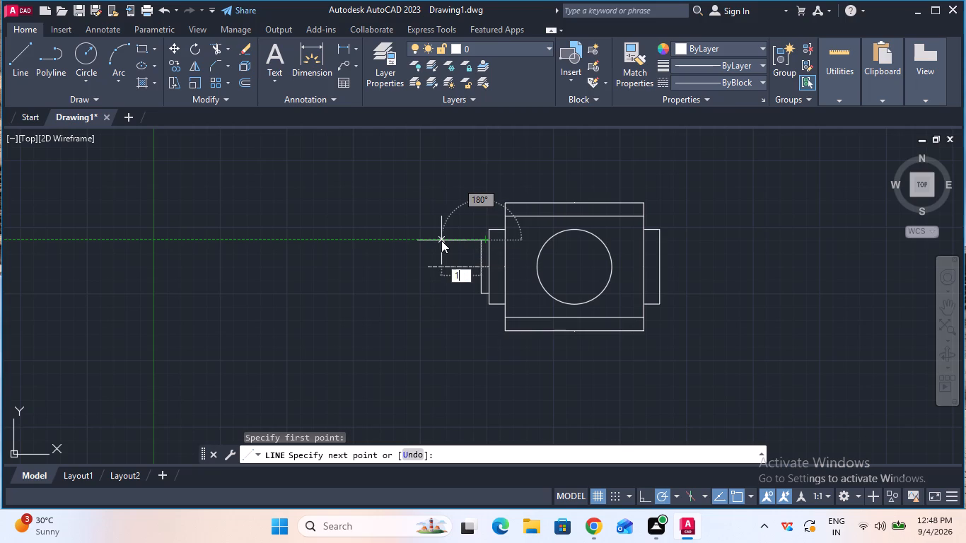
key("0")
key("Return")
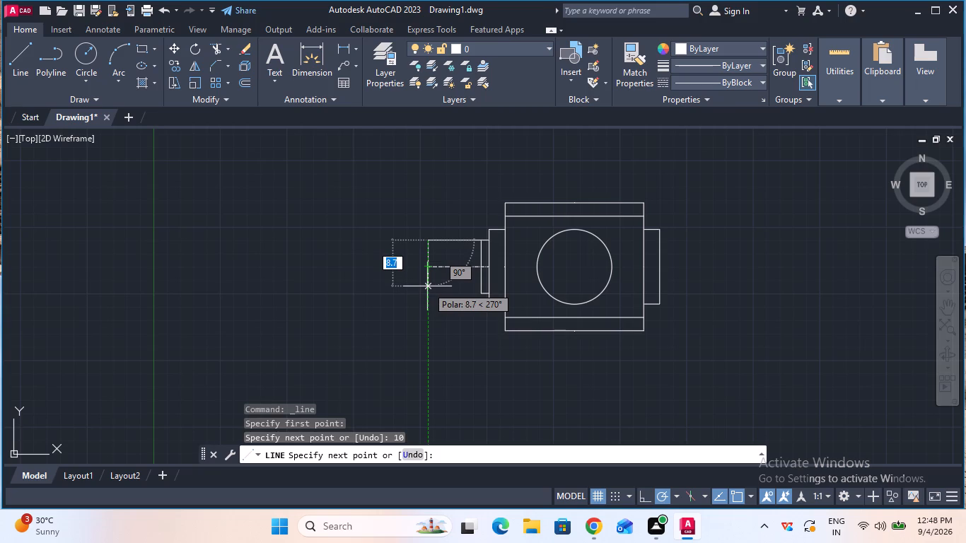
key("1")
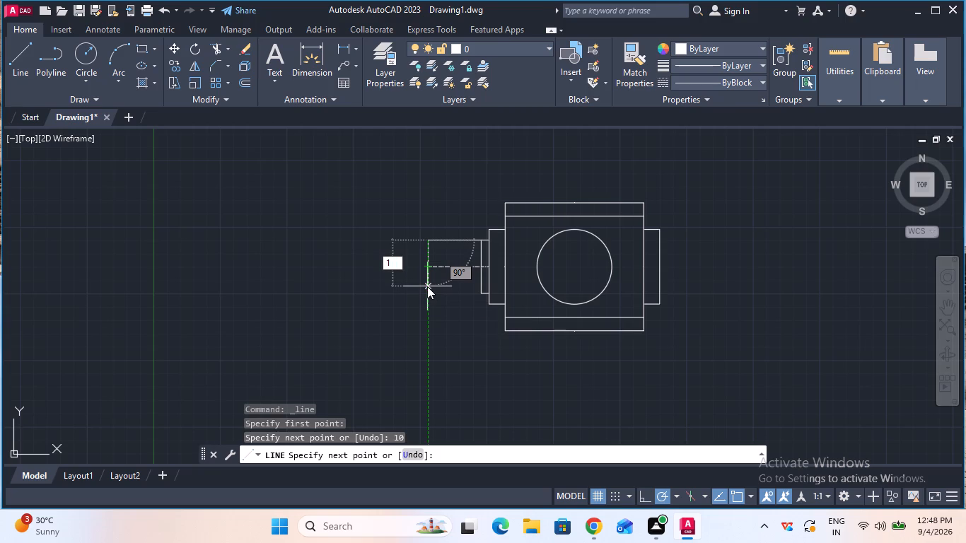
key("0")
key("Return")
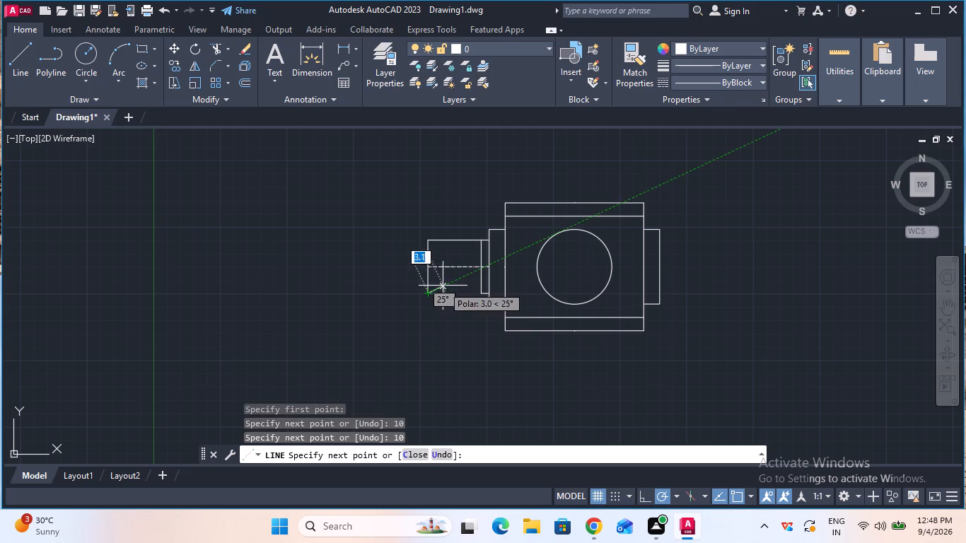
key("1")
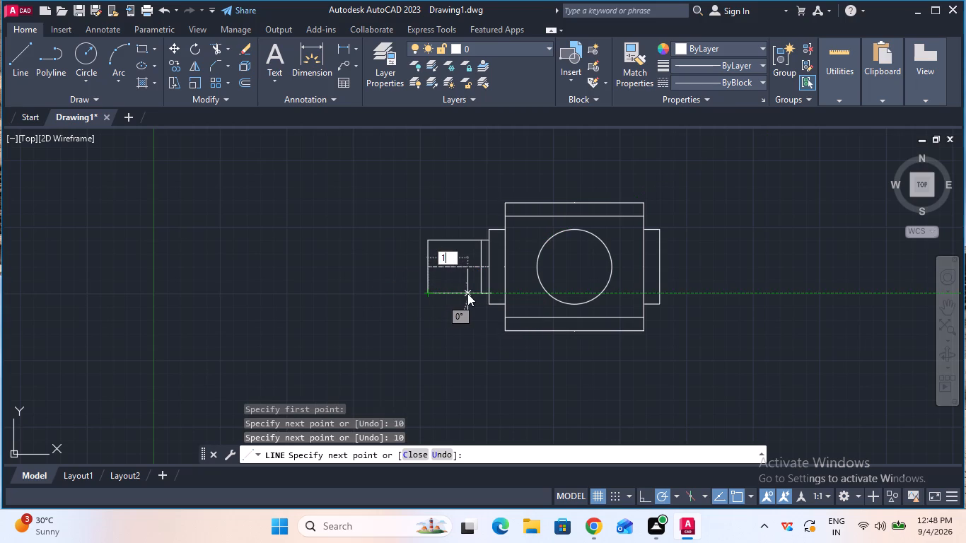
key("0")
key("Return")
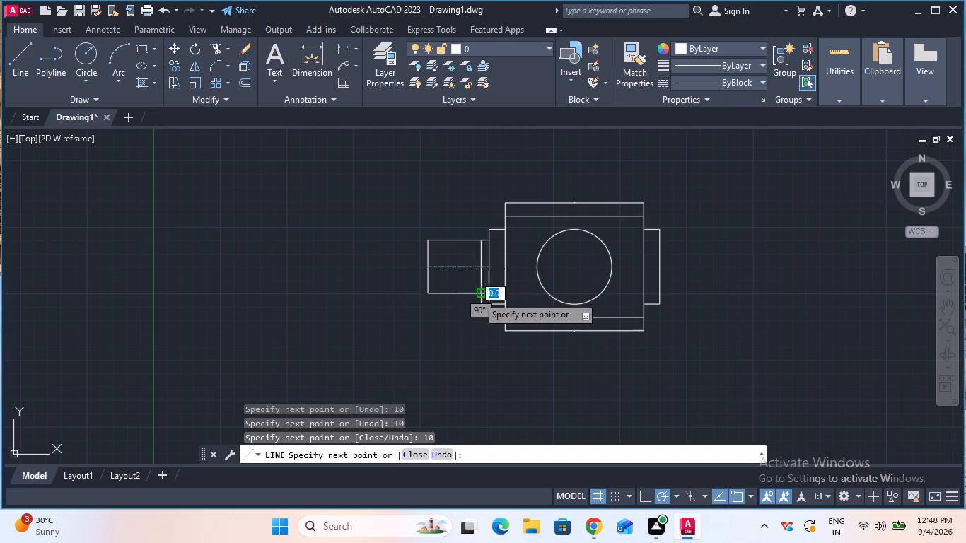
key("Escape")
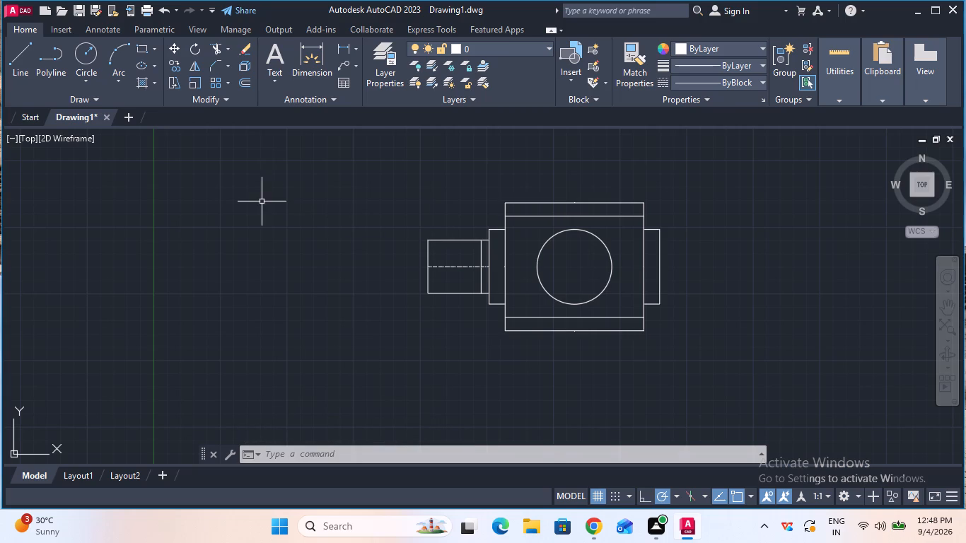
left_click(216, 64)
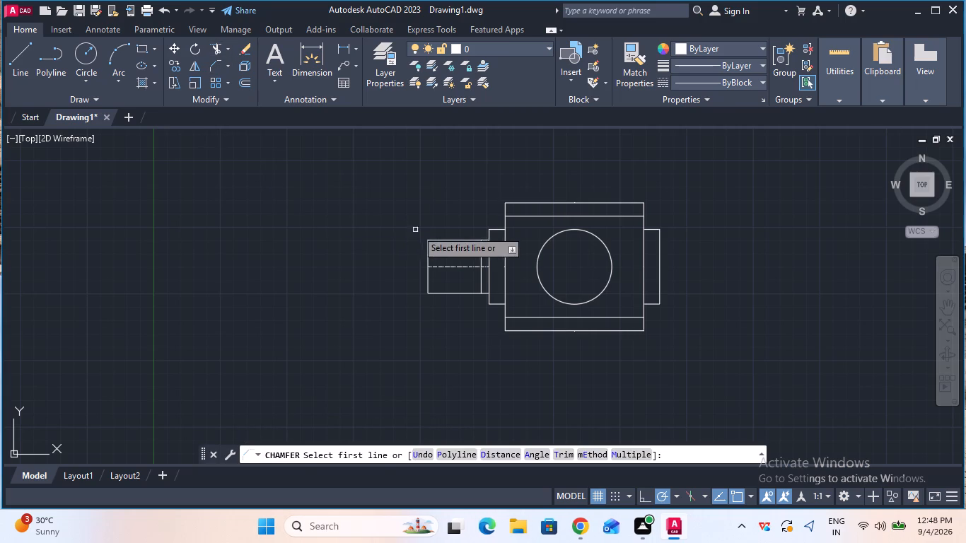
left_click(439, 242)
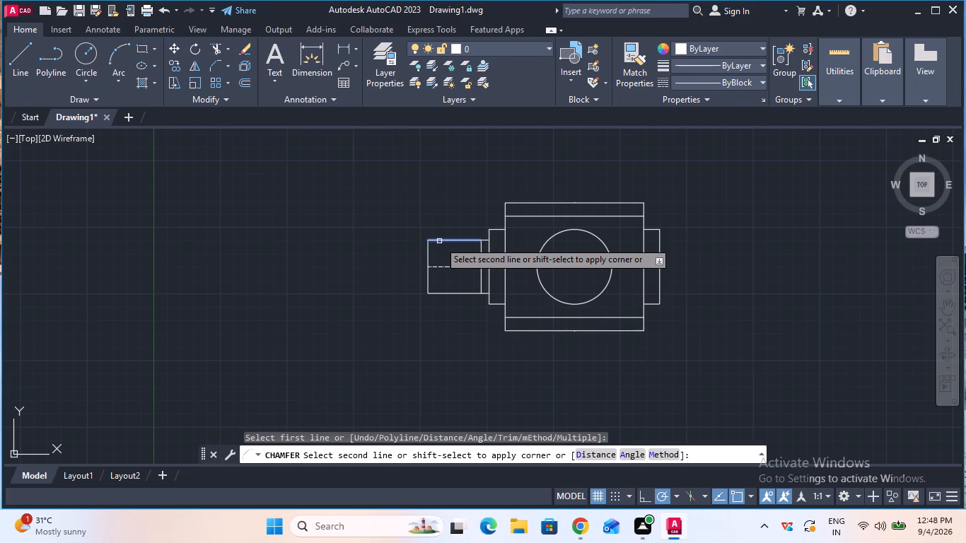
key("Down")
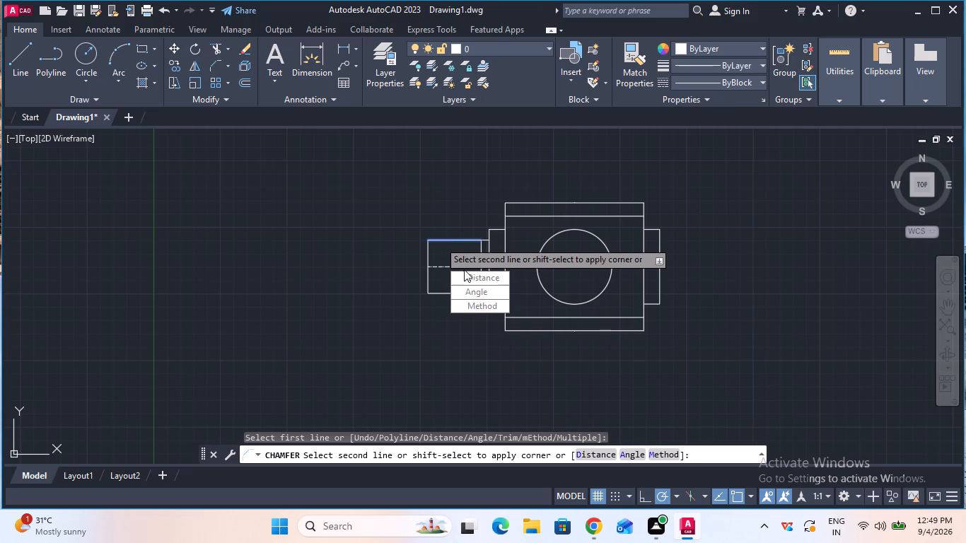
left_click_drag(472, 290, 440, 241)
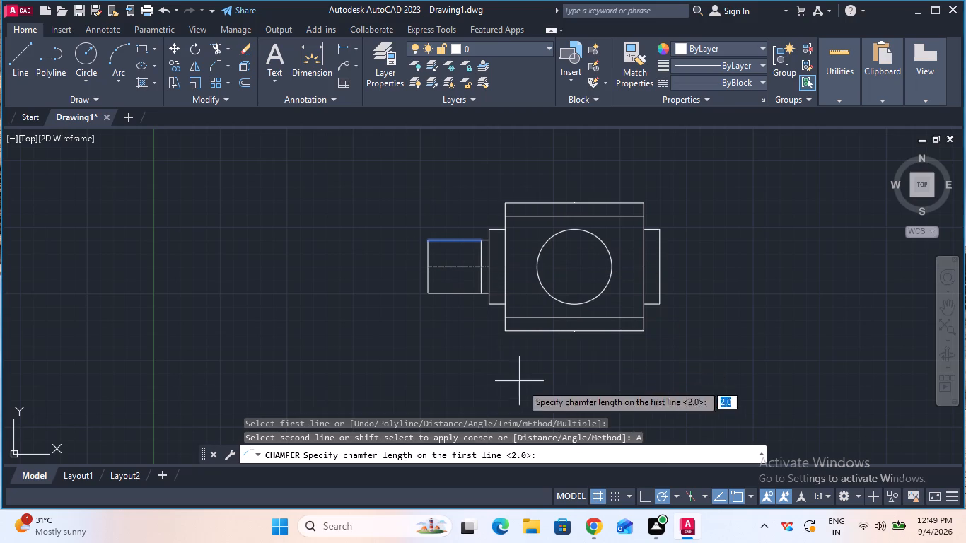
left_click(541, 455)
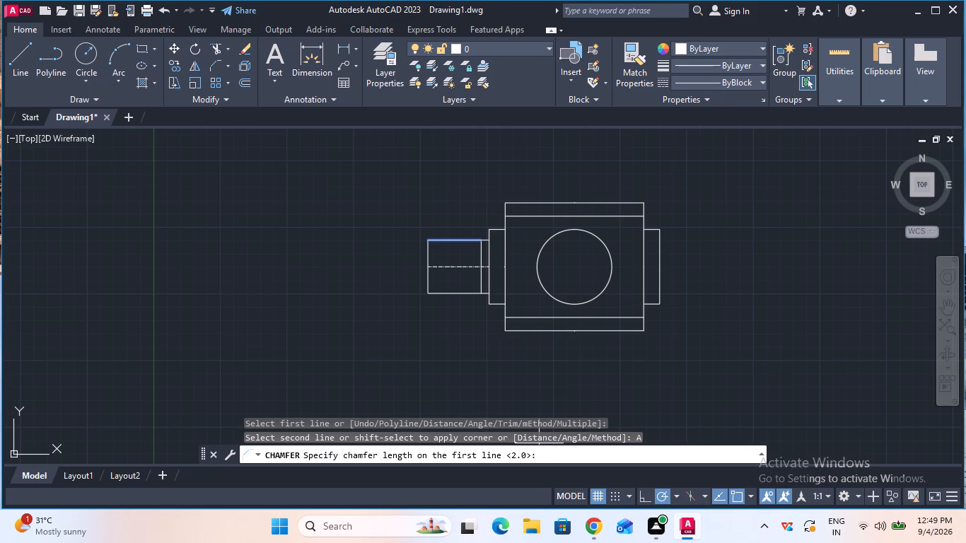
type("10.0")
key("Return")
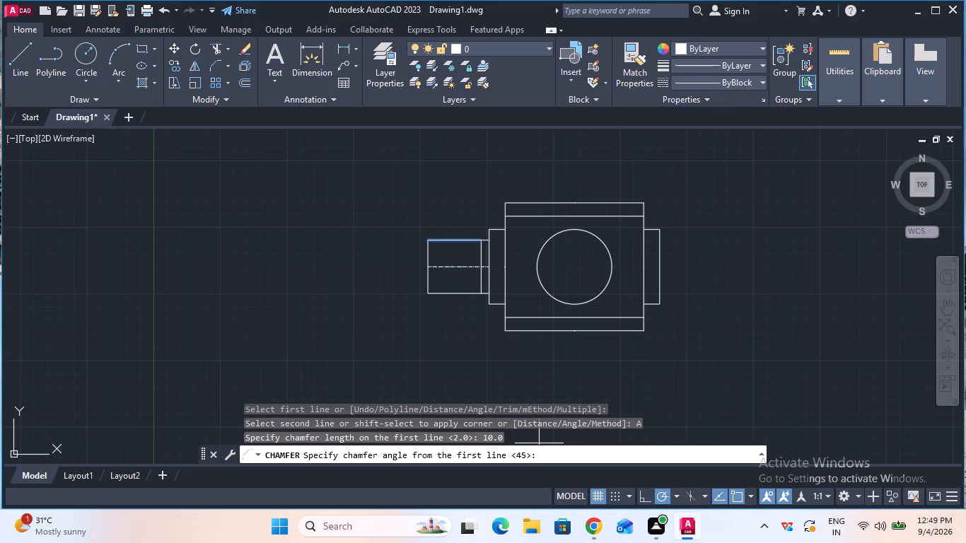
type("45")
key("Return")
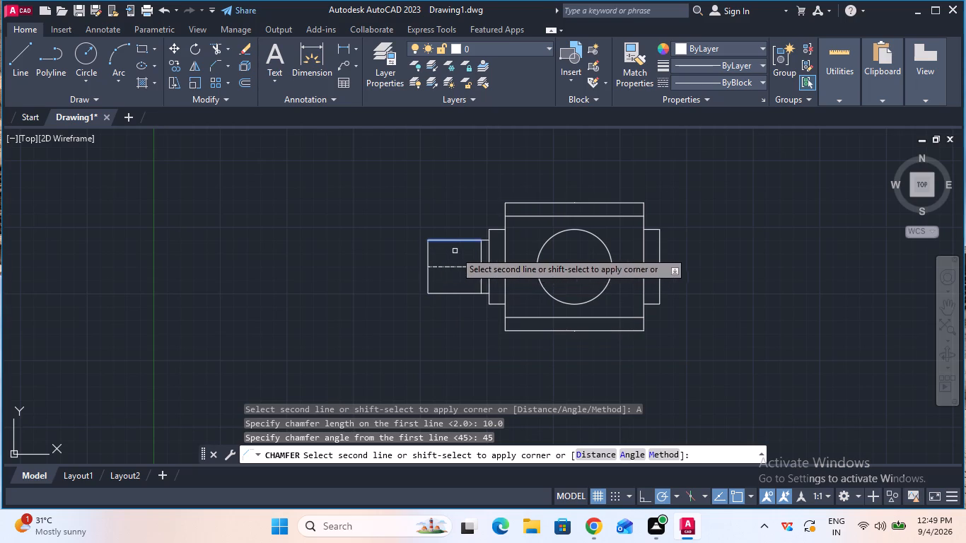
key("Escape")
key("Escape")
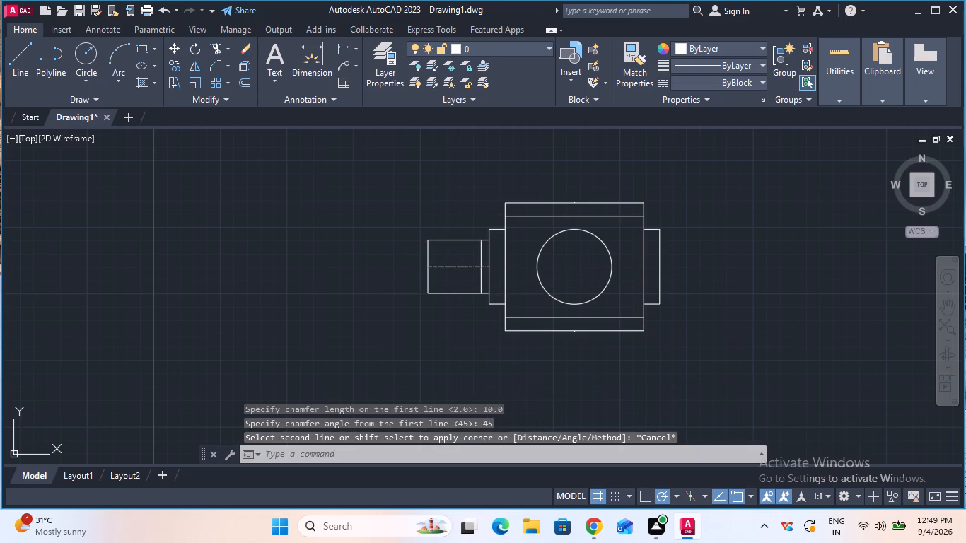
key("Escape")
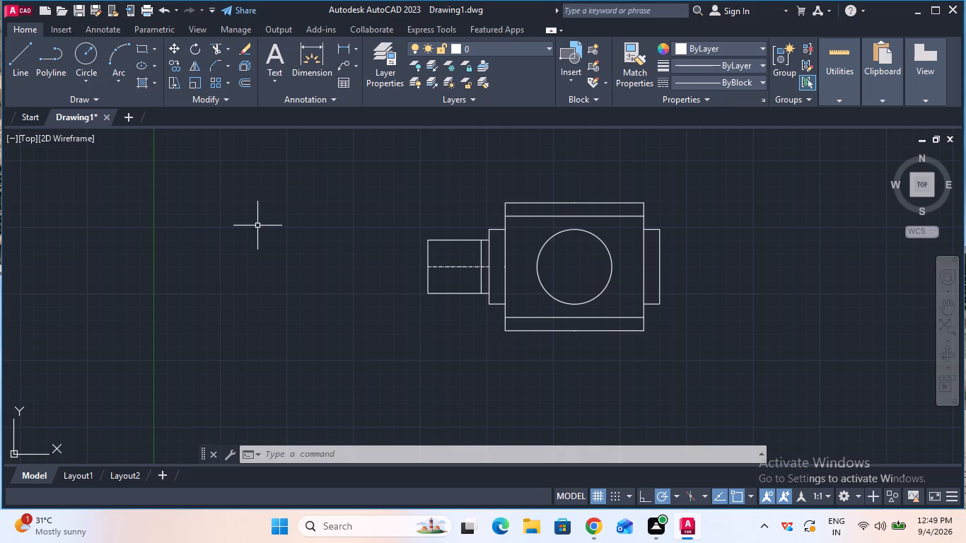
Chamfer the shaft's upper left corner using the Angle option, with a length of 1.0 mm and an angle of 45°.
left_click(214, 66)
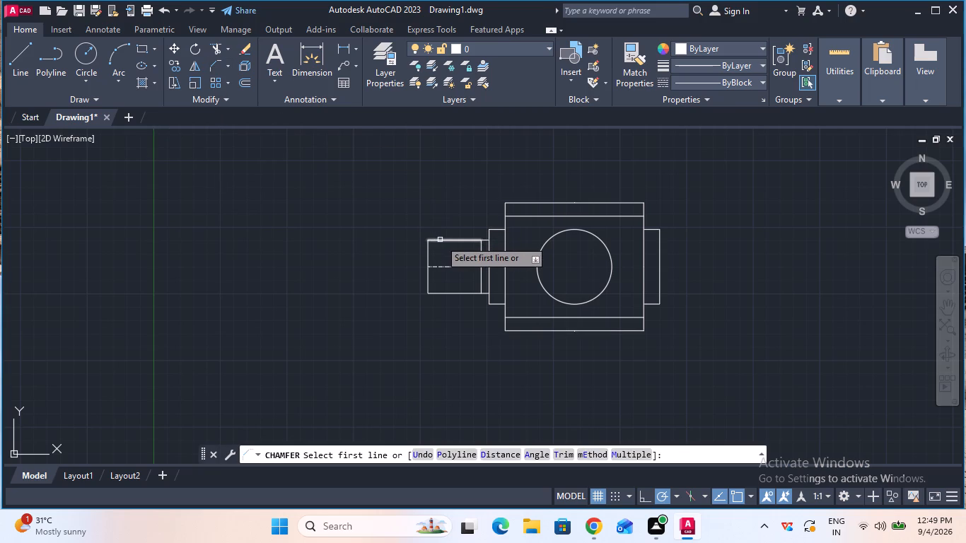
left_click(440, 240)
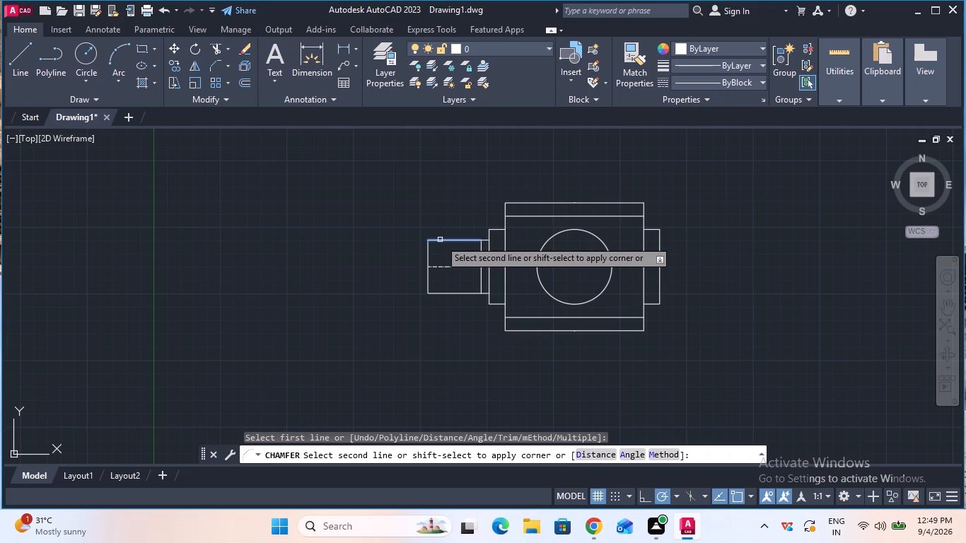
key("Down")
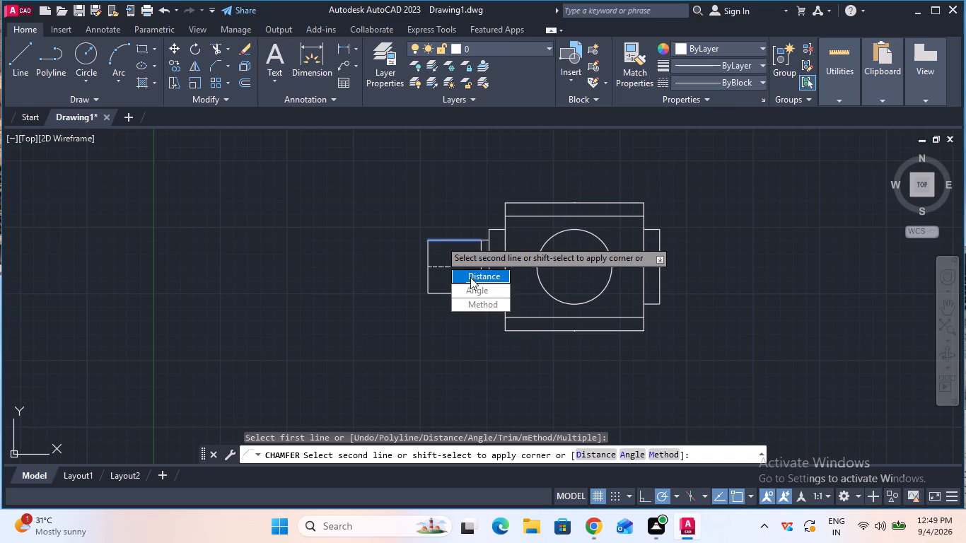
left_click_drag(470, 285, 440, 240)
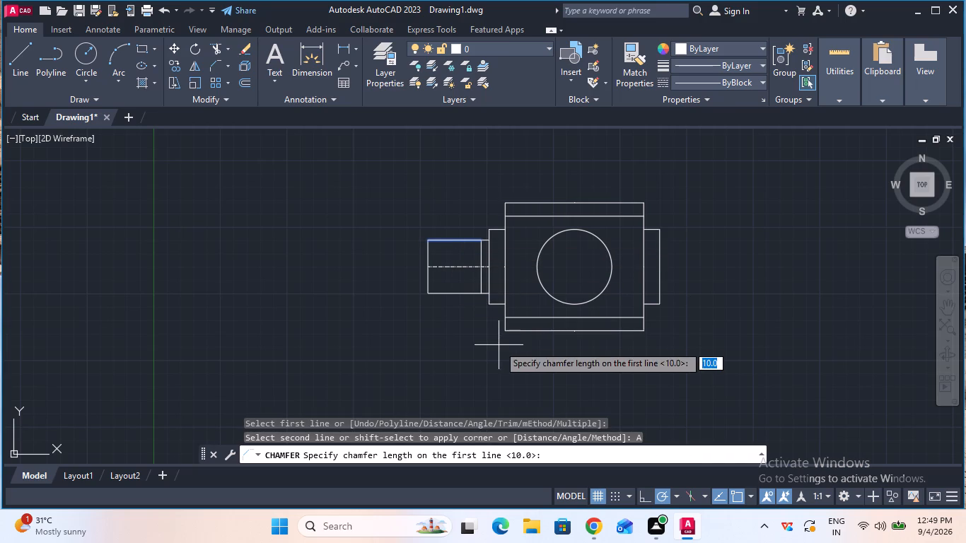
left_click(551, 448)
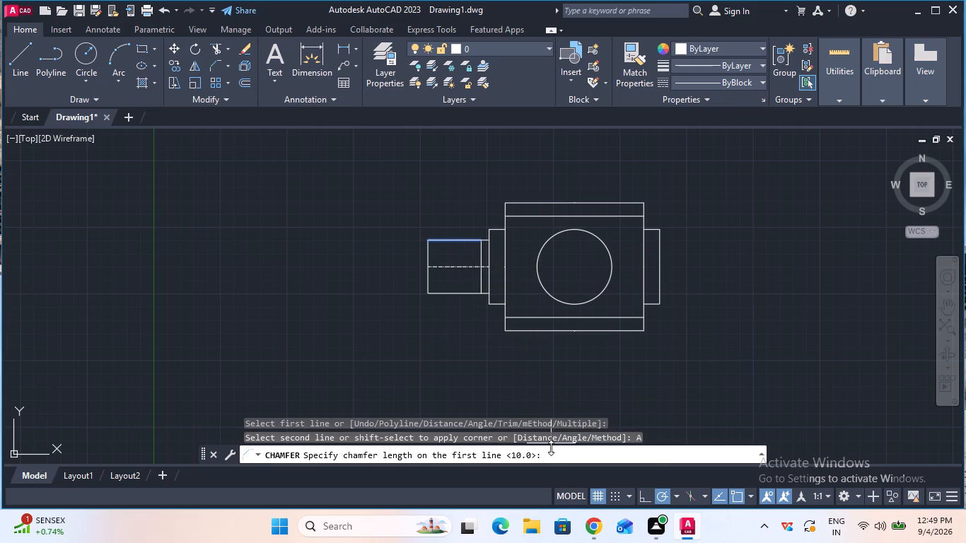
key("1")
type(".0")
key("Return")
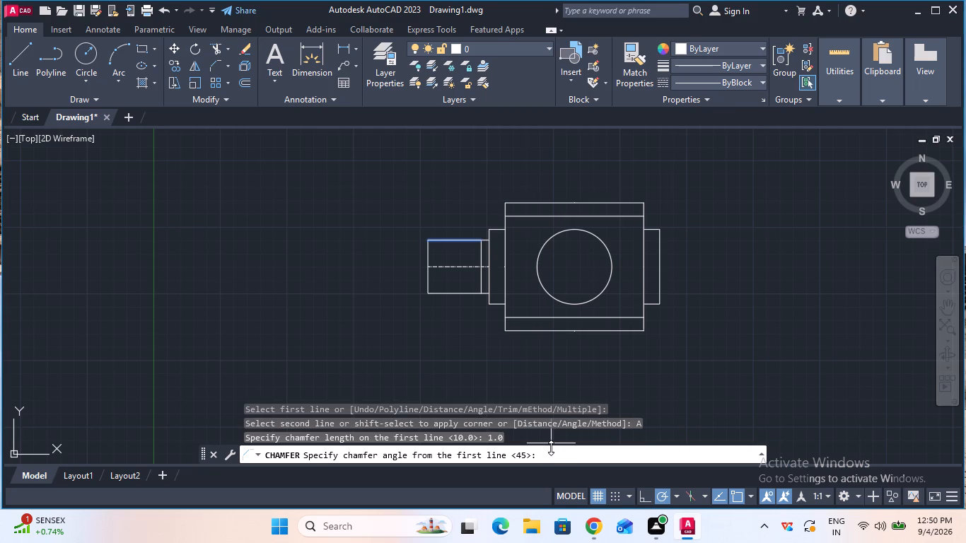
type("45")
key("Return")
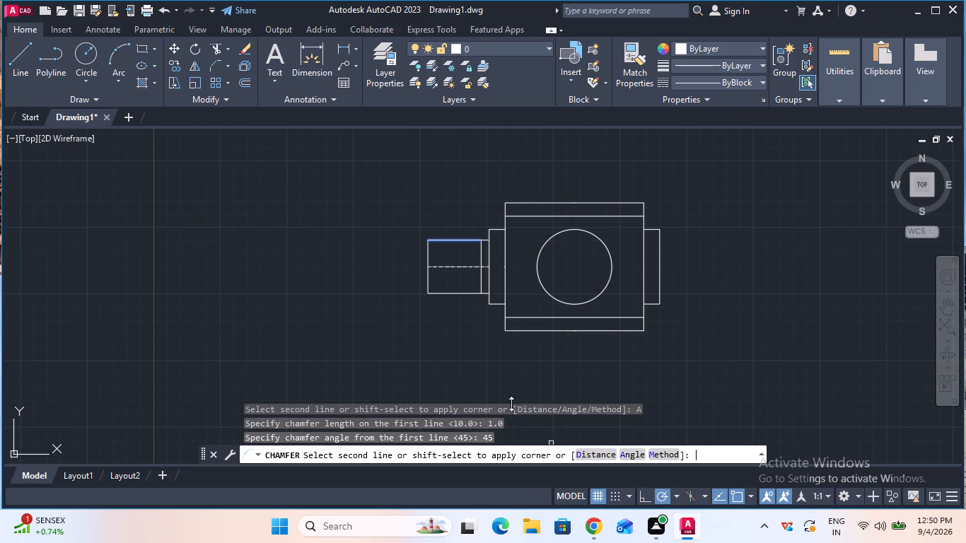
left_click(429, 258)
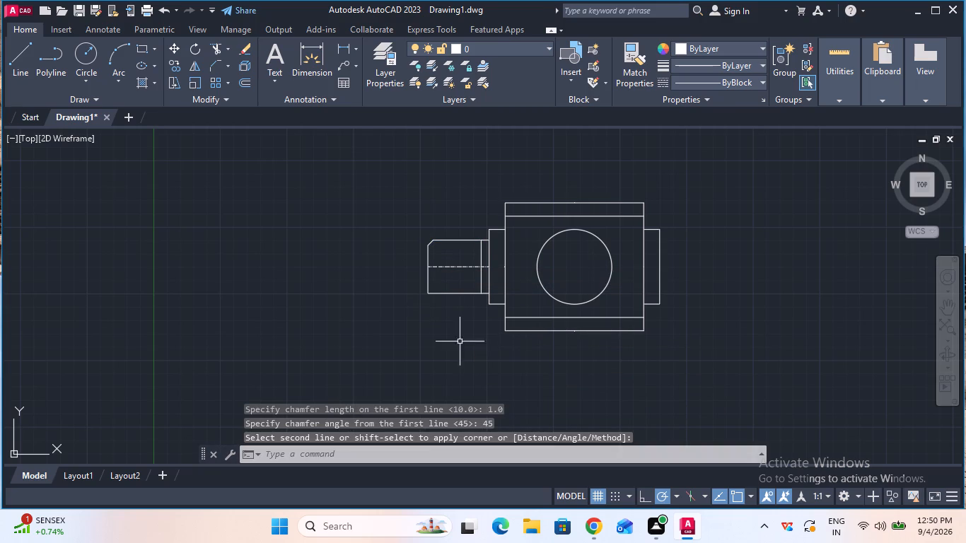
Chamfer the shaft's lower left corner with the same chamfer settings.
left_click(214, 65)
left_click(437, 292)
left_click(429, 286)
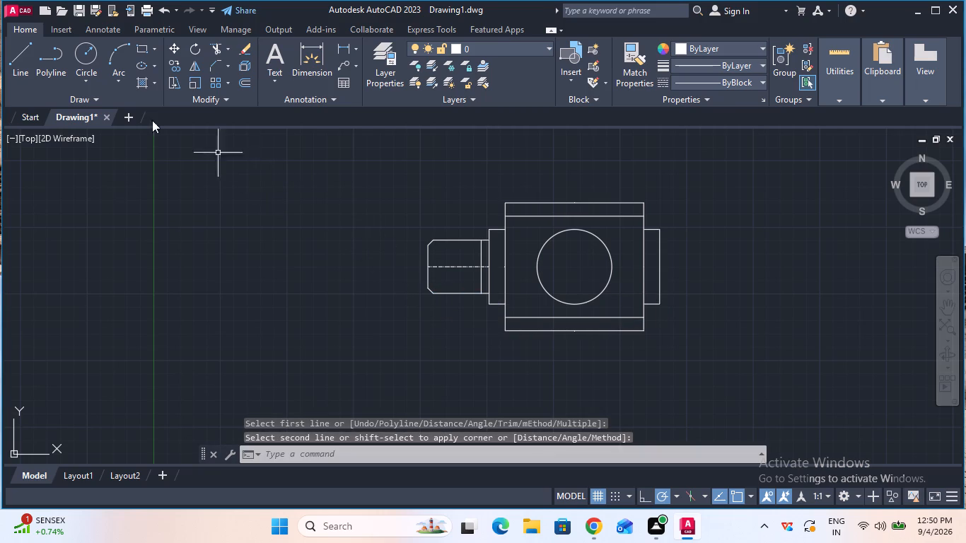
Draw a vertical line joining the inner ends of the shaft's upper and lower chamfers.
left_click(18, 46)
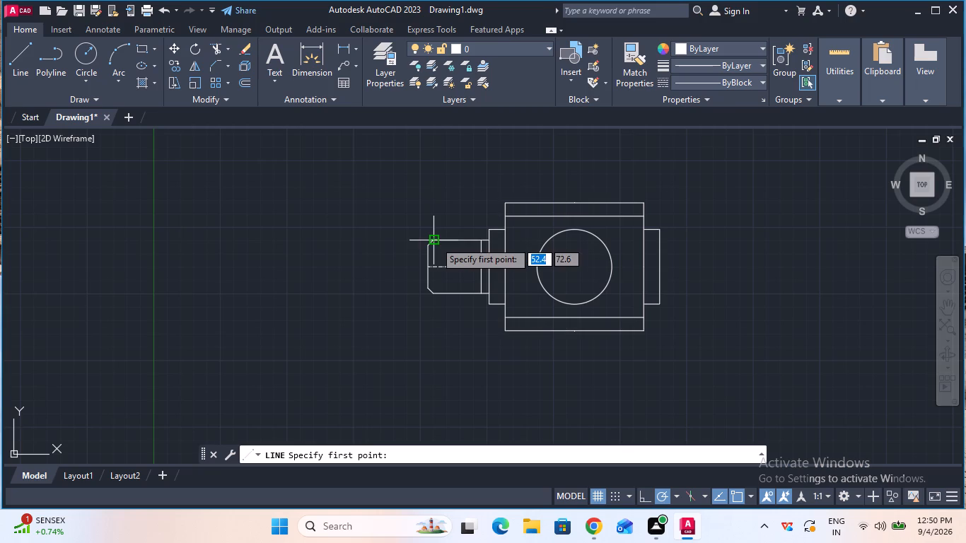
left_click(435, 241)
left_click(438, 289)
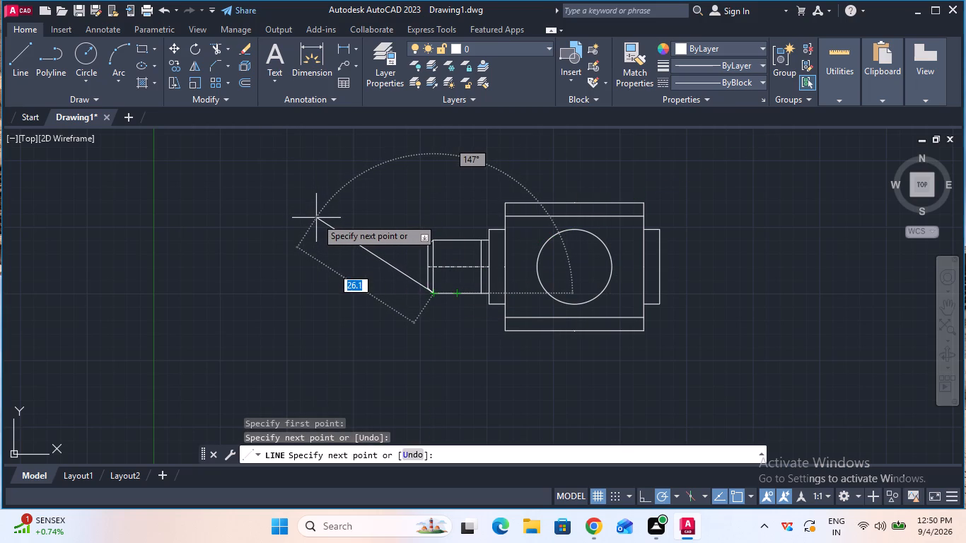
key("Escape")
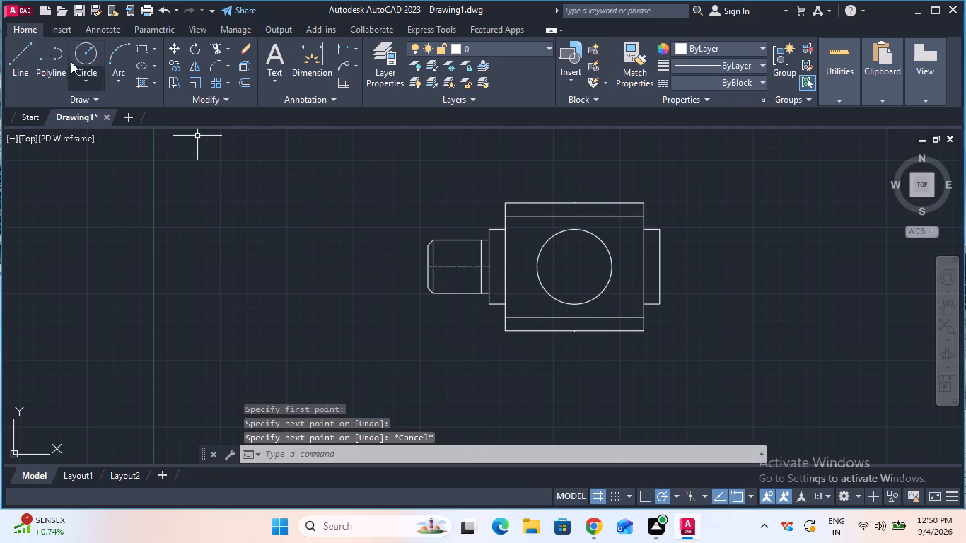
Draw two horizontal 10 mm lines from the outer ends of the upper and lower chamfers to the narrow step's left edge.
left_click(29, 51)
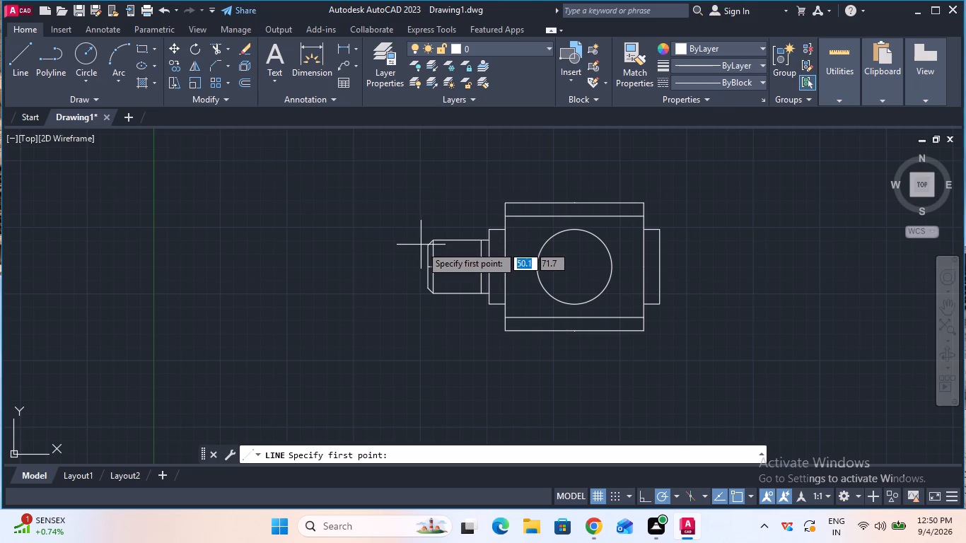
left_click(424, 247)
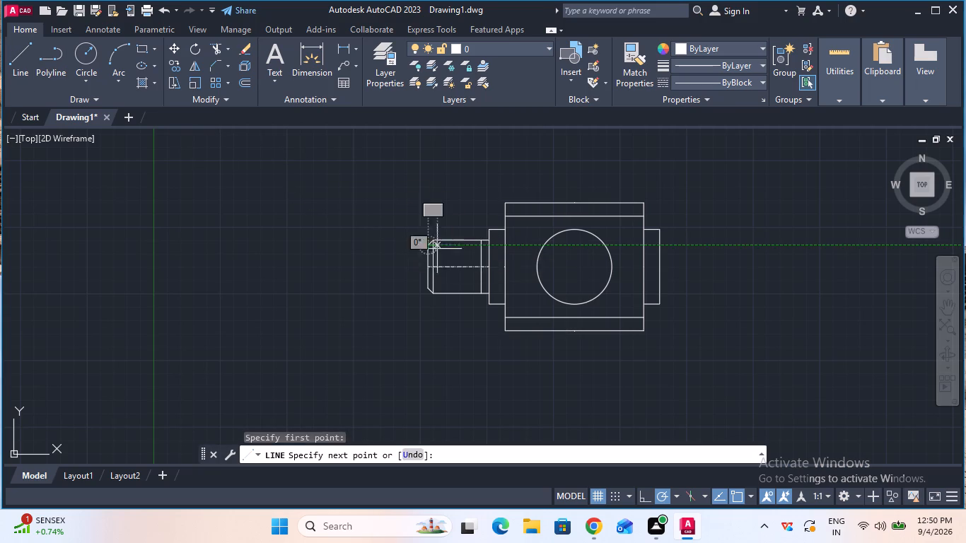
left_click(482, 248)
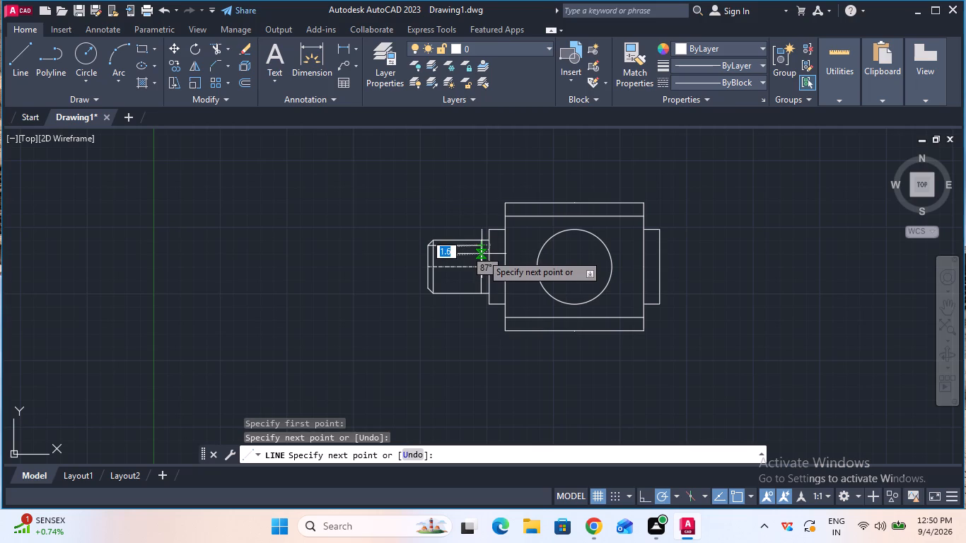
key("Escape")
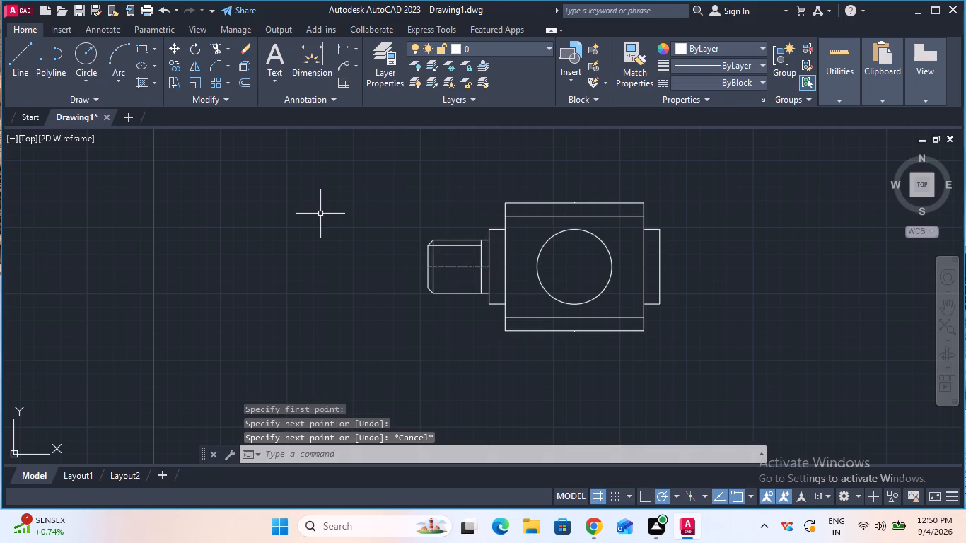
left_click(18, 70)
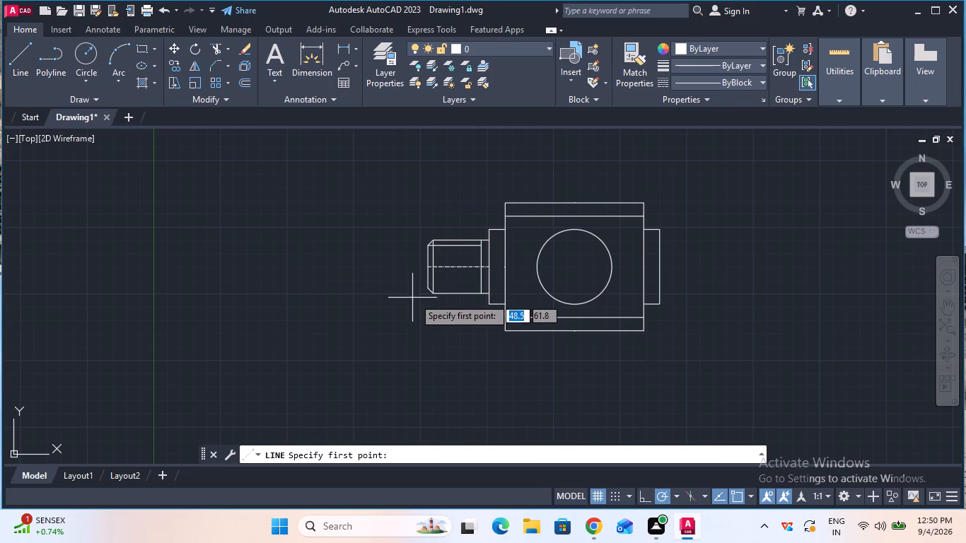
left_click(424, 288)
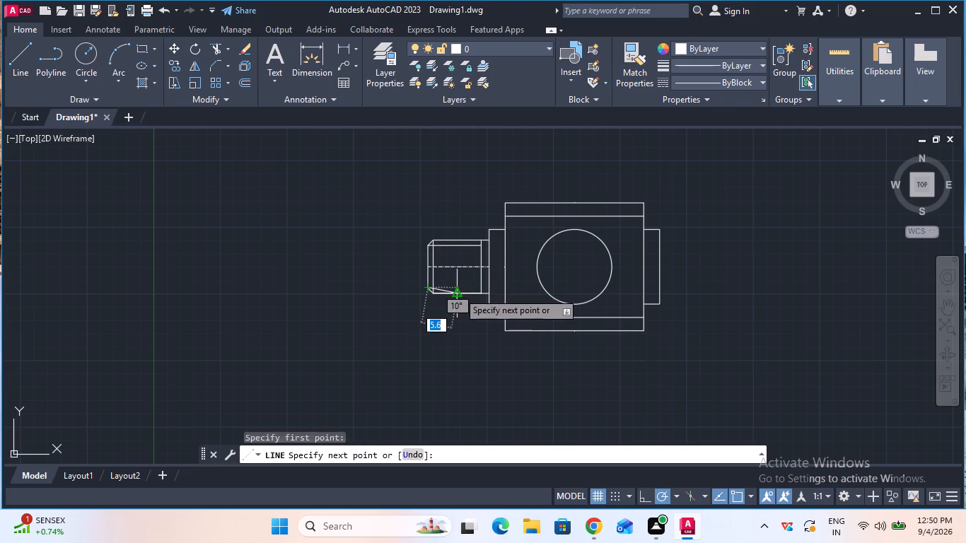
left_click(479, 288)
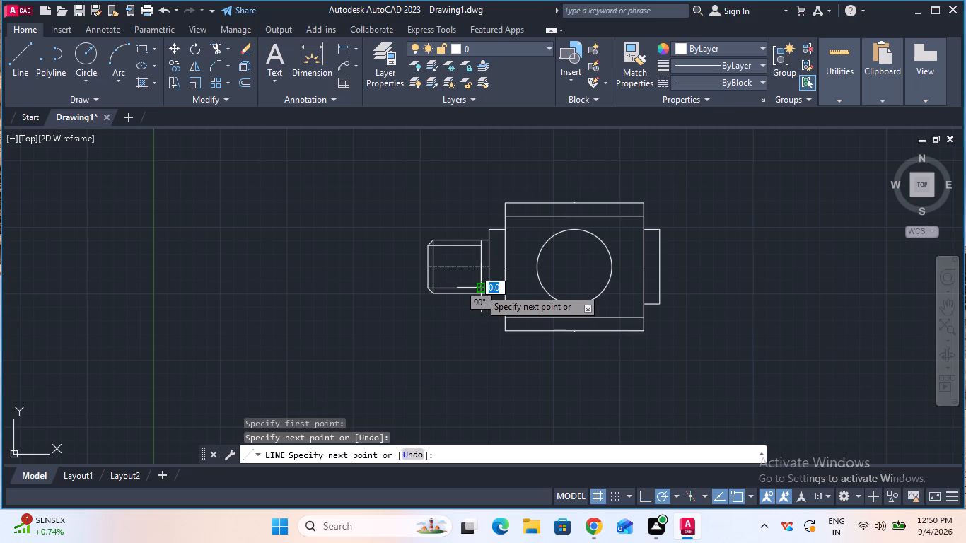
key("Escape")
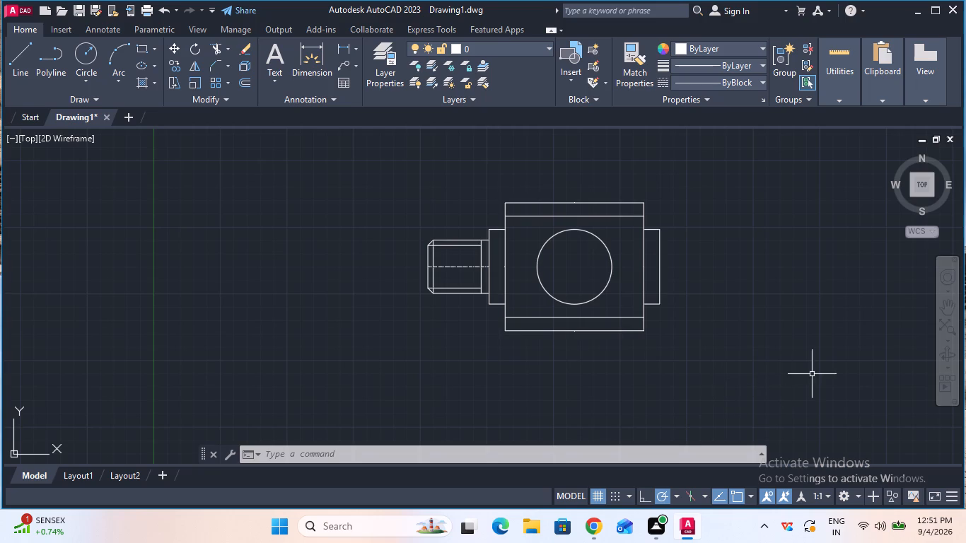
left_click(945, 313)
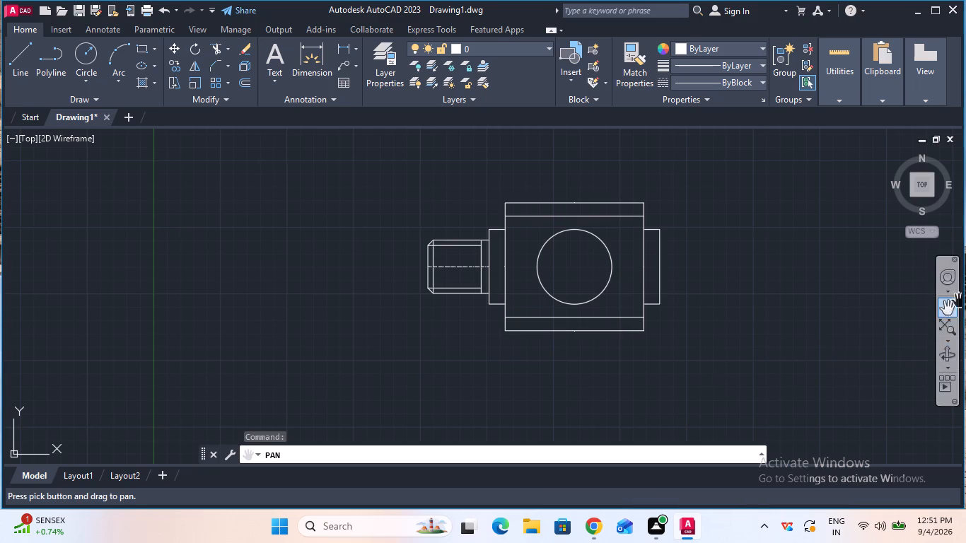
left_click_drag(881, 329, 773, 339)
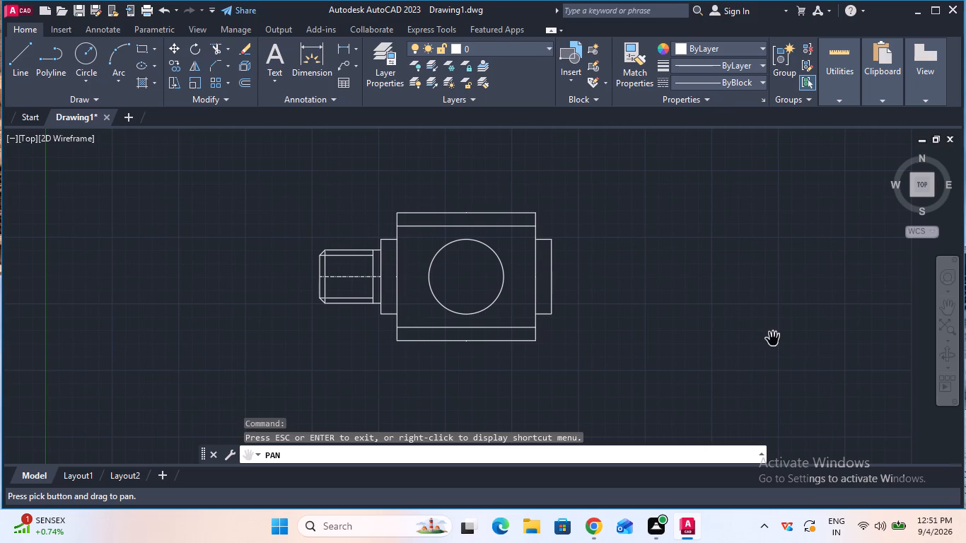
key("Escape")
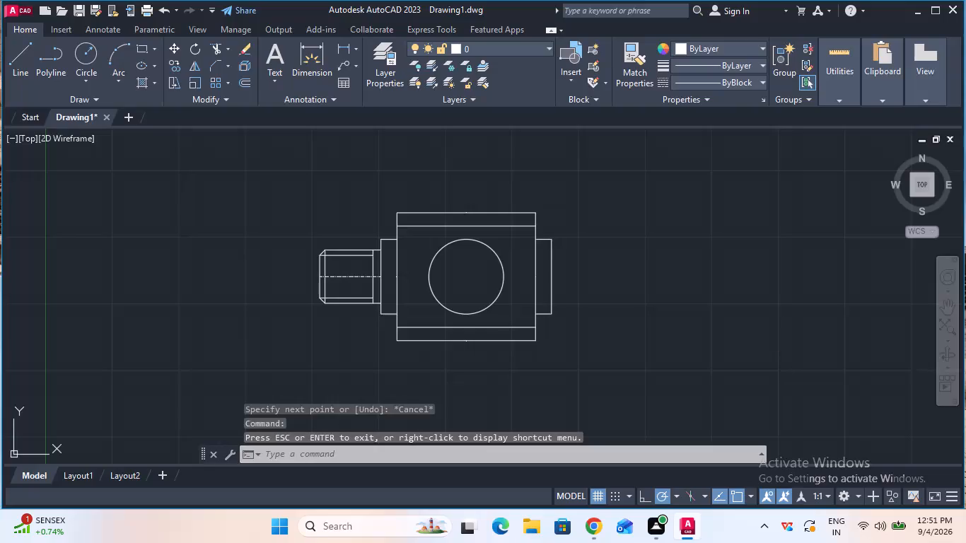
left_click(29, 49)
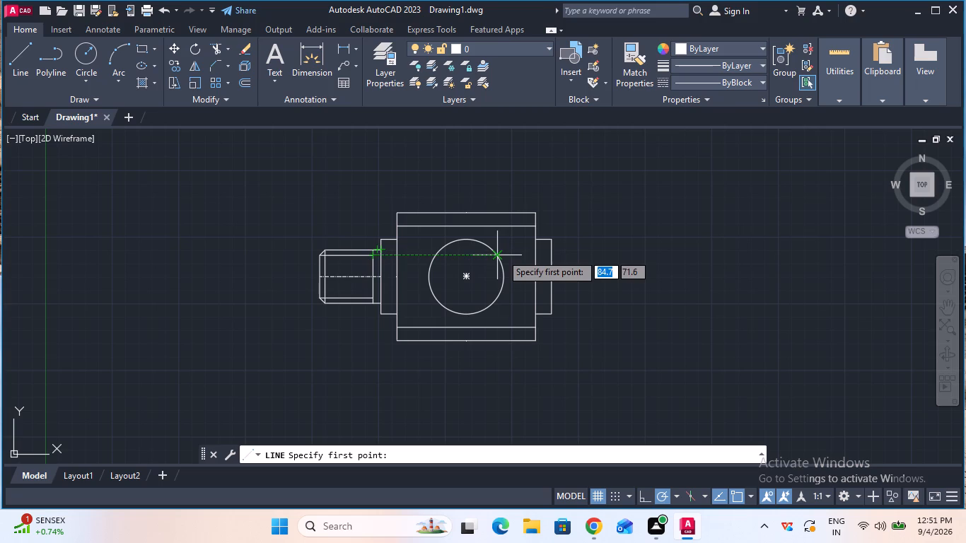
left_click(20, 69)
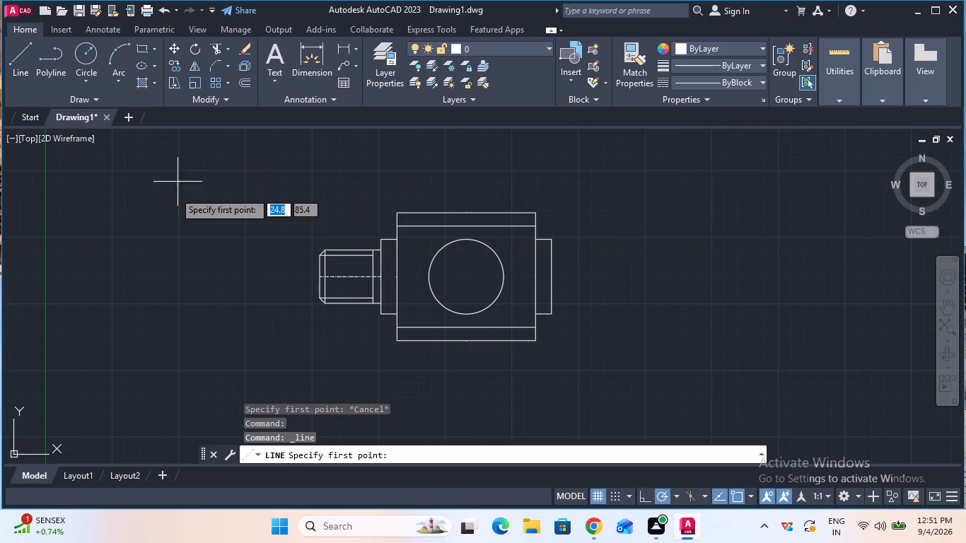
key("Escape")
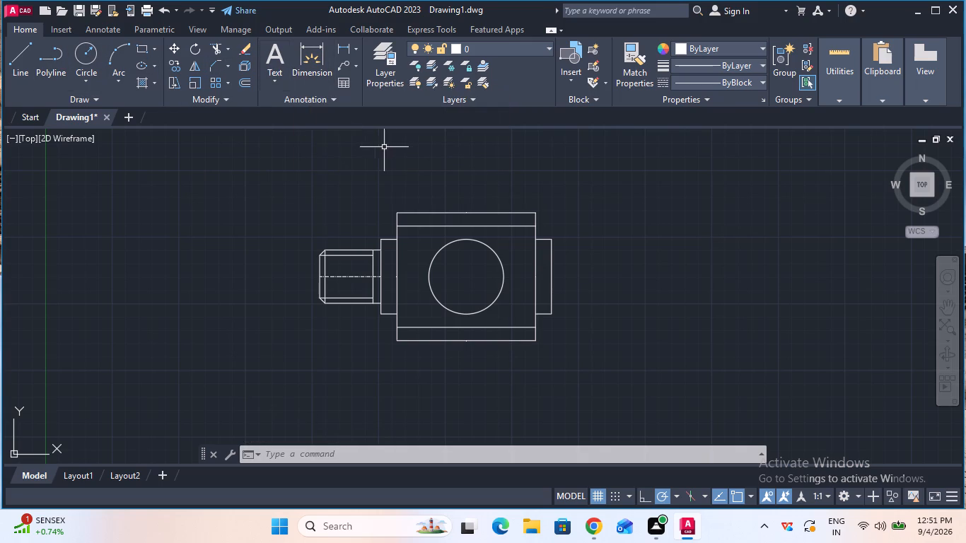
Add a centerline between the top and bottom edges of the right side tab.
type("cl")
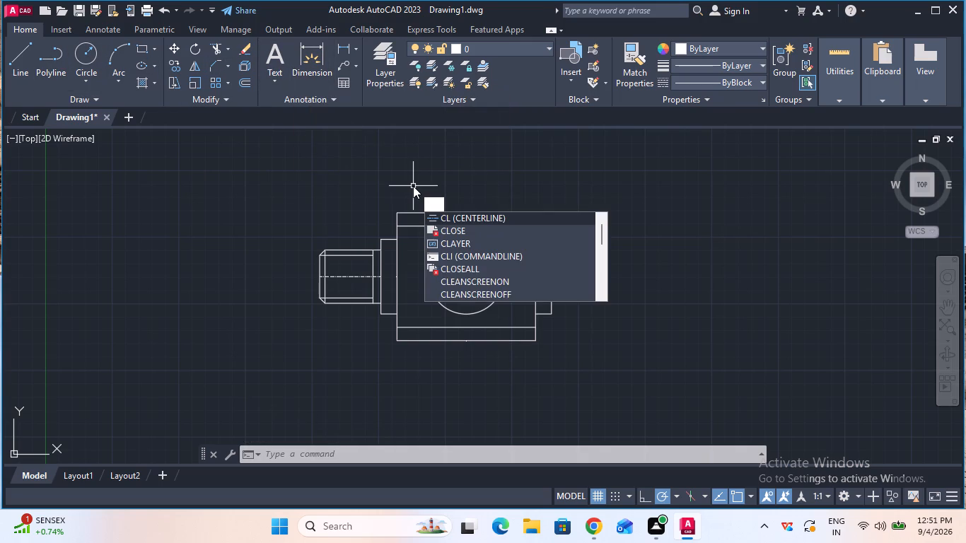
left_click(479, 215)
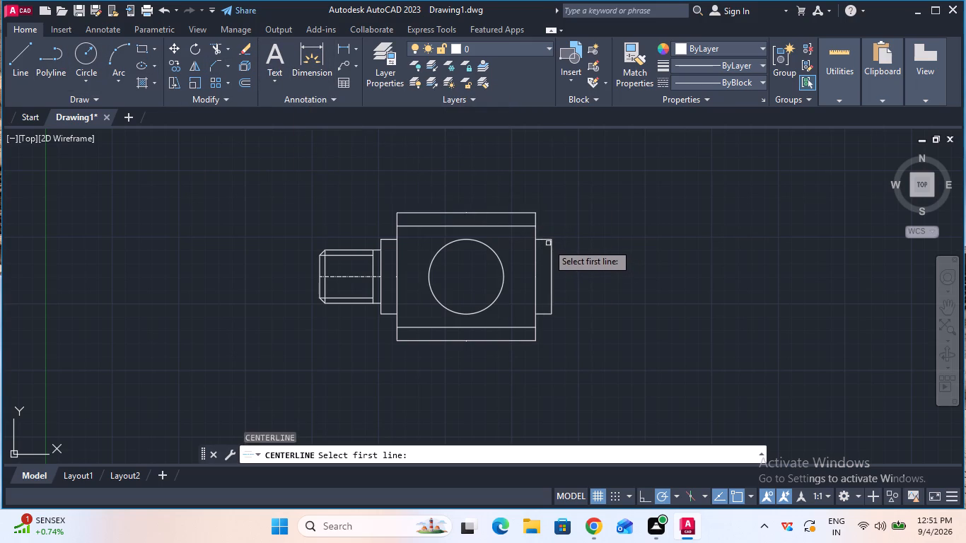
left_click(545, 240)
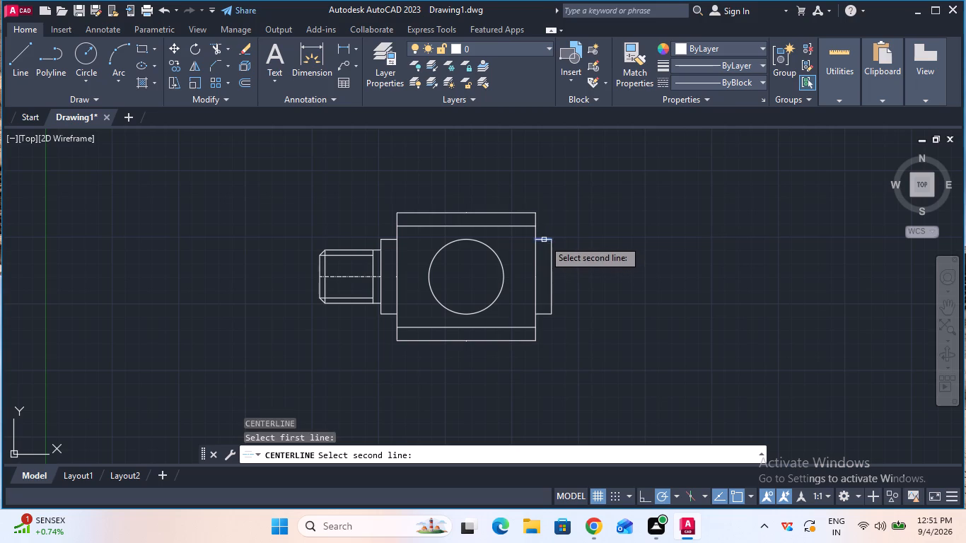
left_click(545, 315)
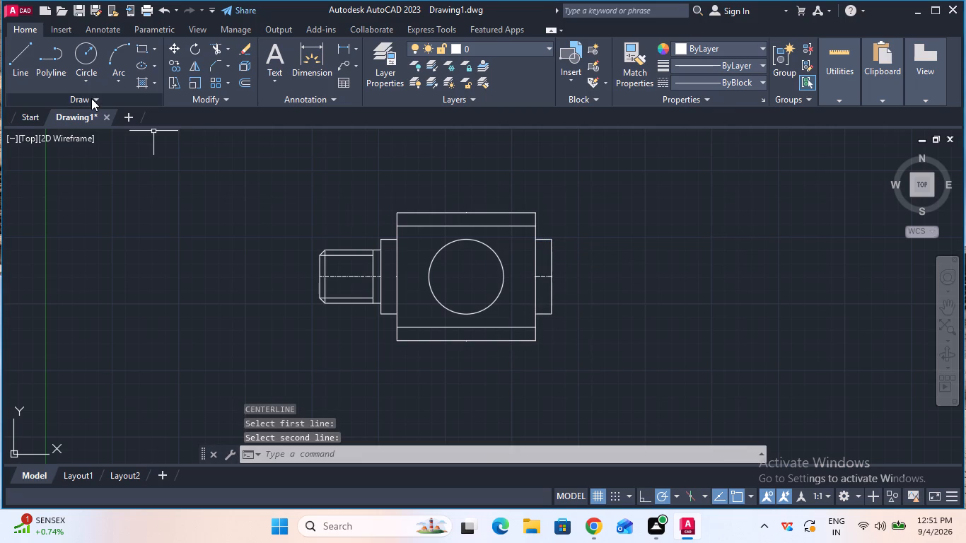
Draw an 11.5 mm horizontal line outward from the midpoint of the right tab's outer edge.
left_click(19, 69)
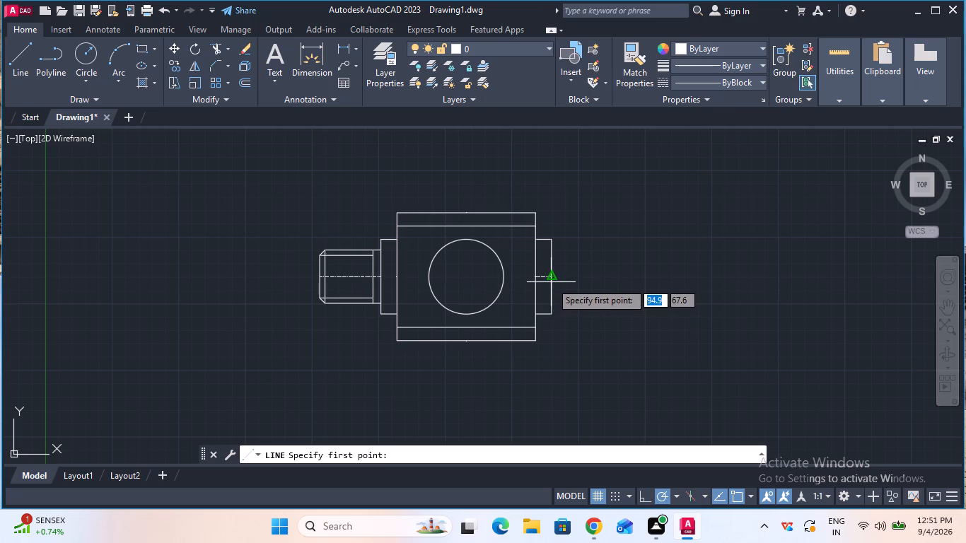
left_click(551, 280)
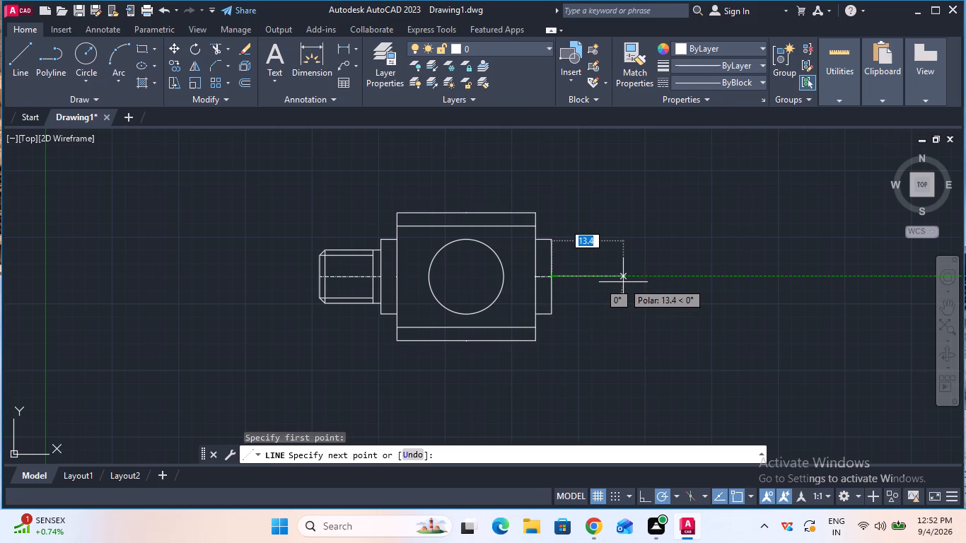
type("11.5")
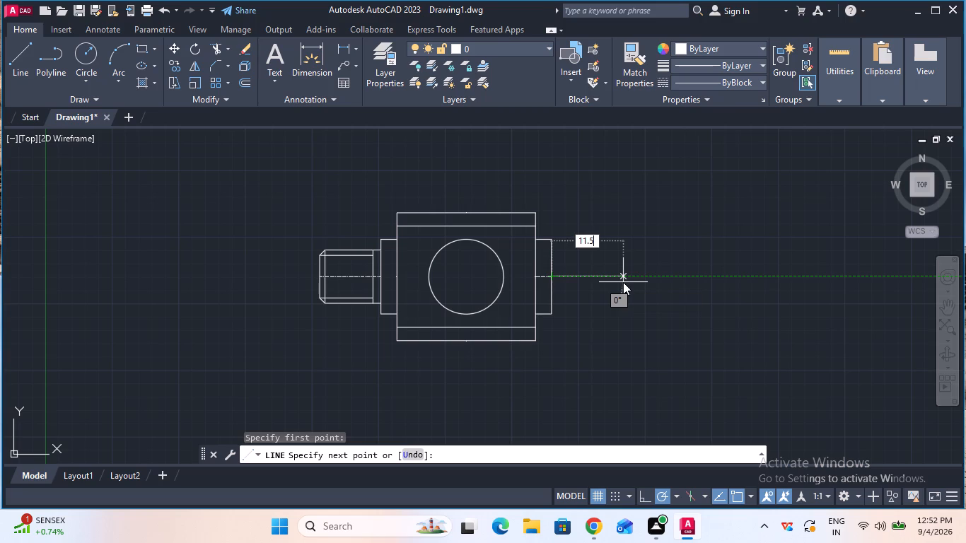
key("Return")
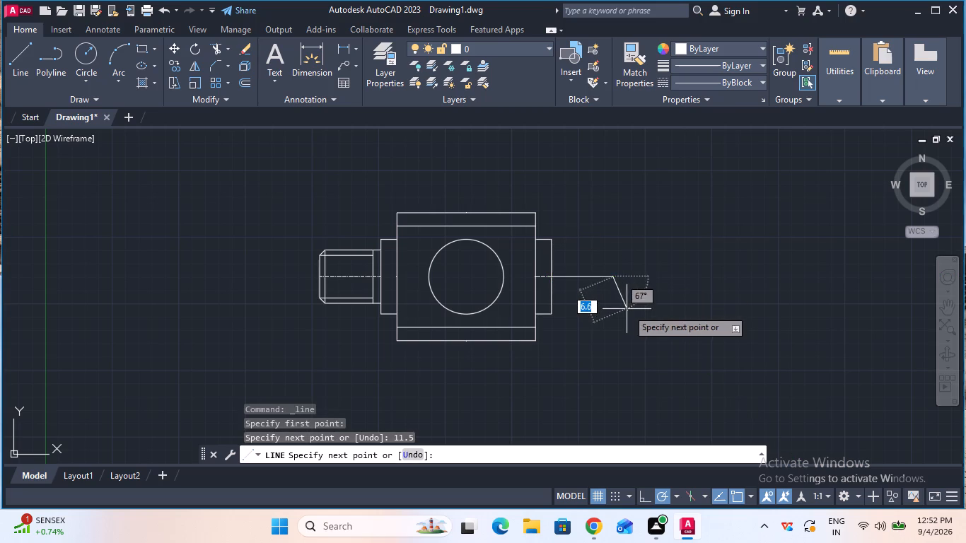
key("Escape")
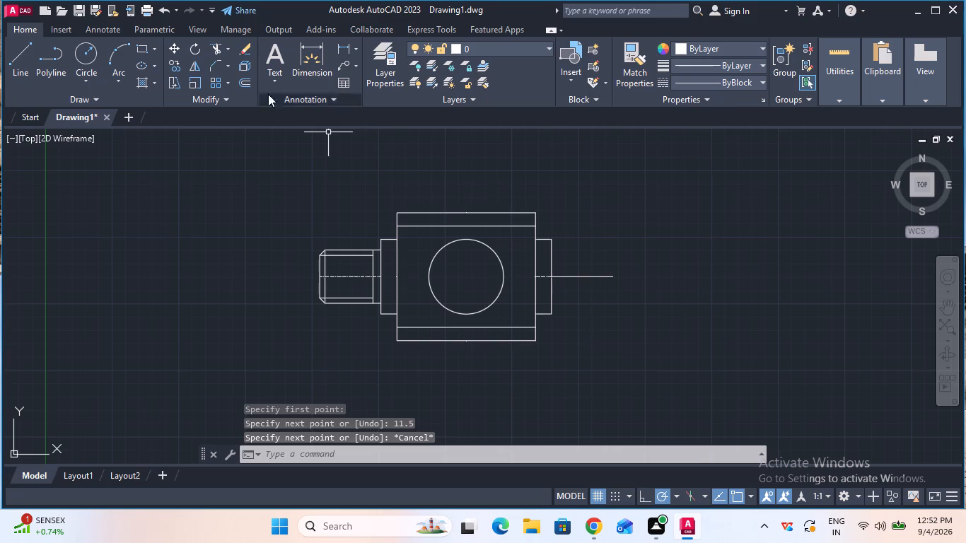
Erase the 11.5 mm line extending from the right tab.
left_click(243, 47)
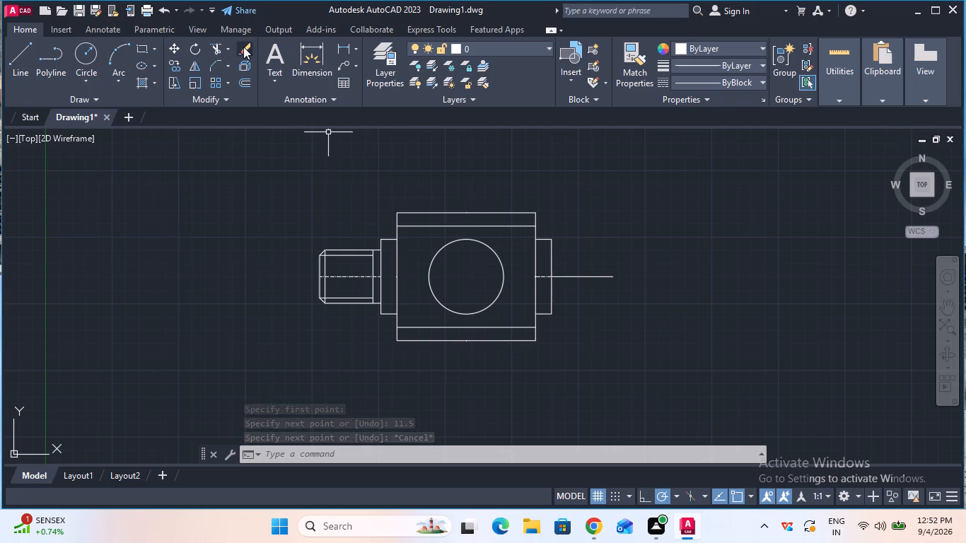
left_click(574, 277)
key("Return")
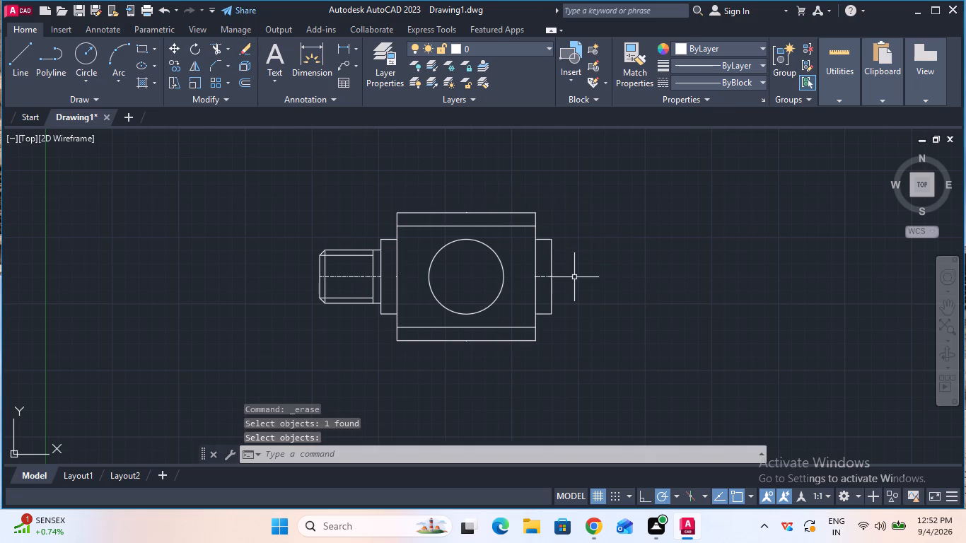
With the CENTER2 linetype current, draw an 11.5 mm horizontal line outward from the midpoint of the right tab's outer edge.
left_click(715, 78)
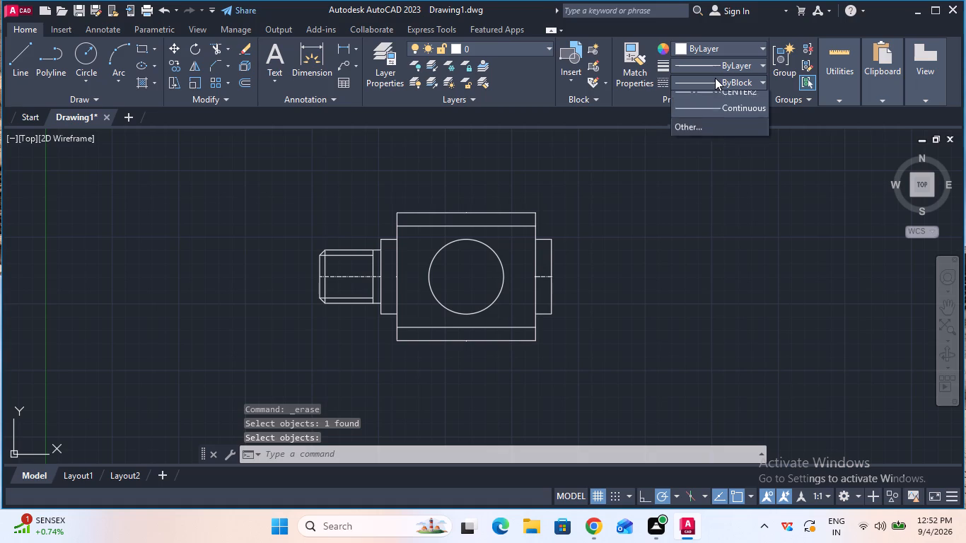
left_click(712, 127)
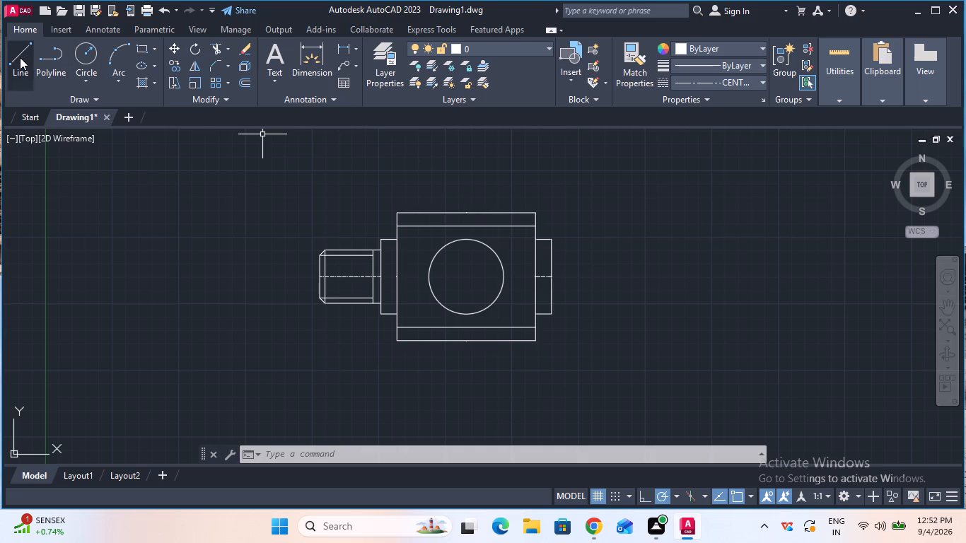
left_click(20, 57)
left_click(551, 278)
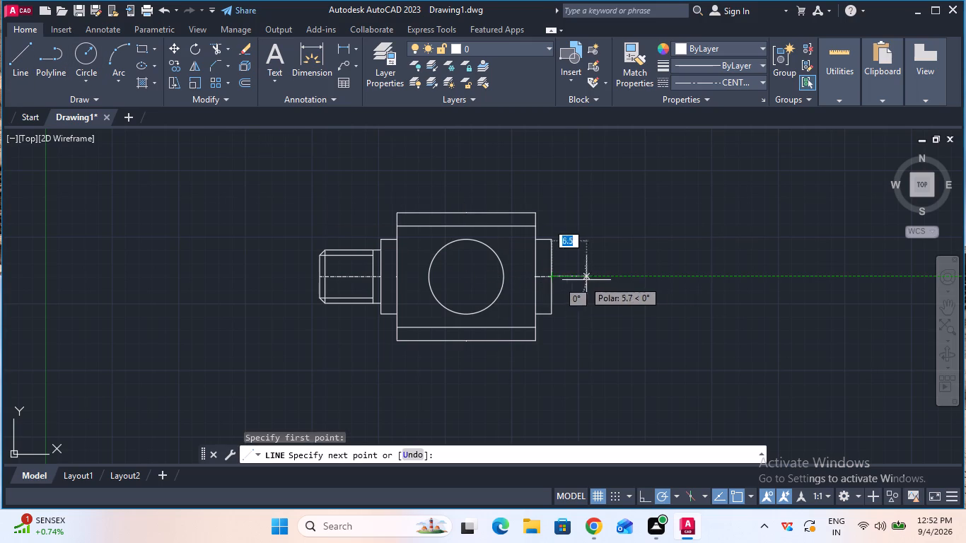
type("11")
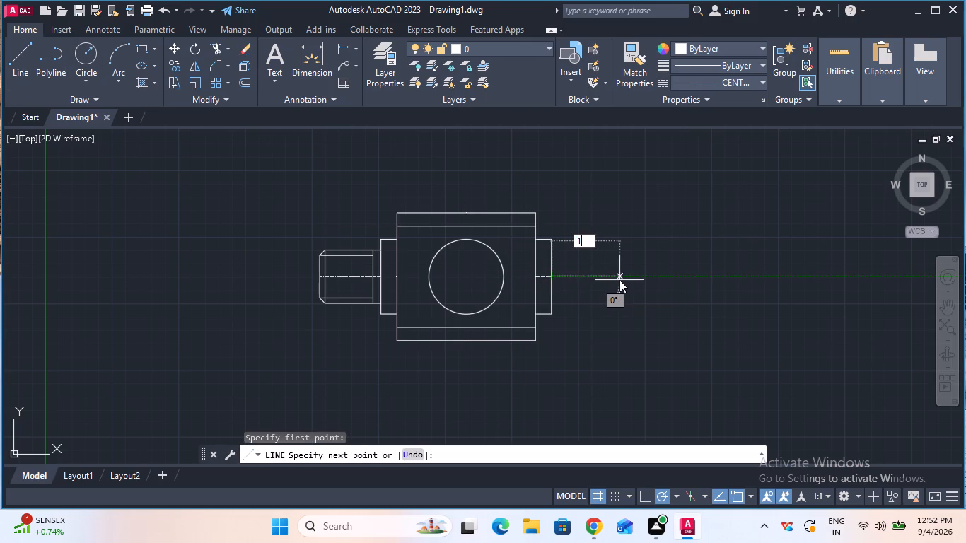
type(".5")
key("Return")
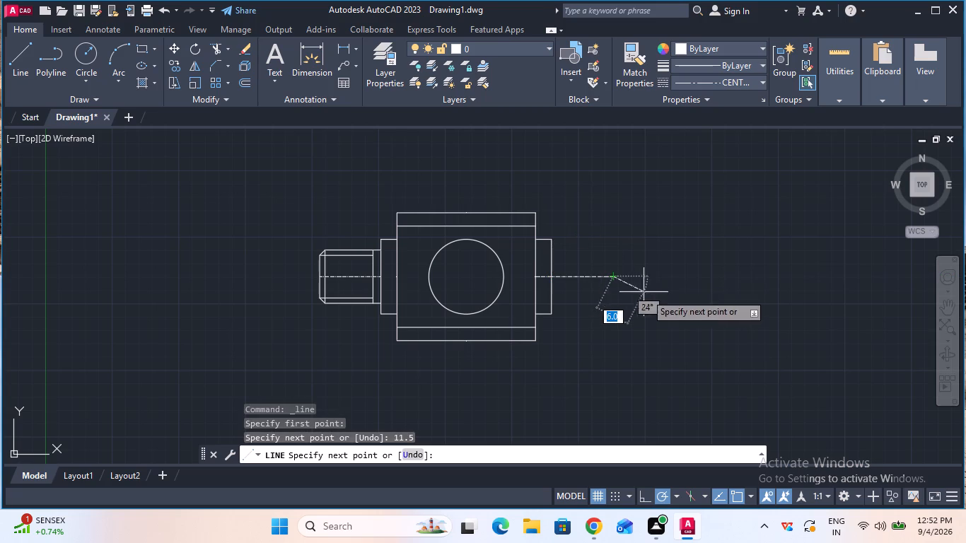
key("Escape")
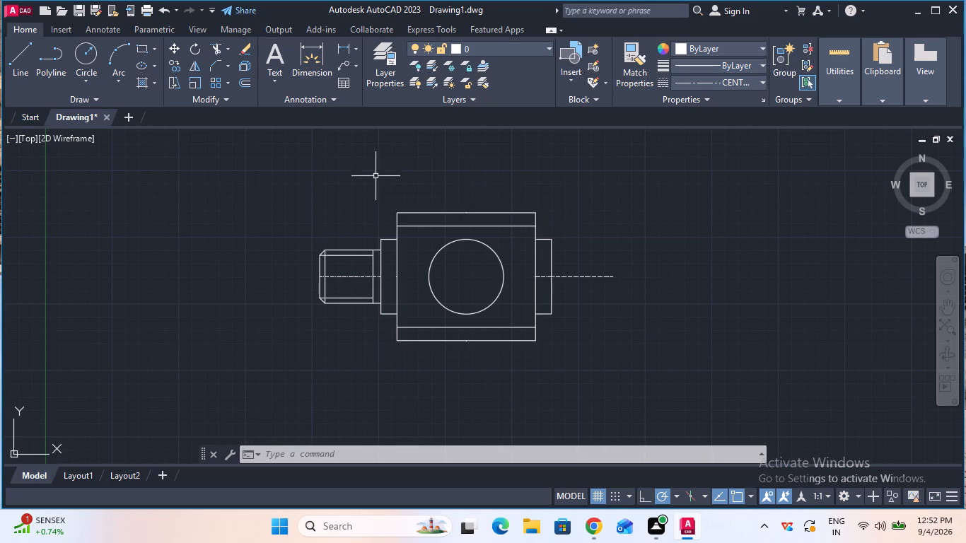
Set the current linetype to ByBlock.
left_click(687, 83)
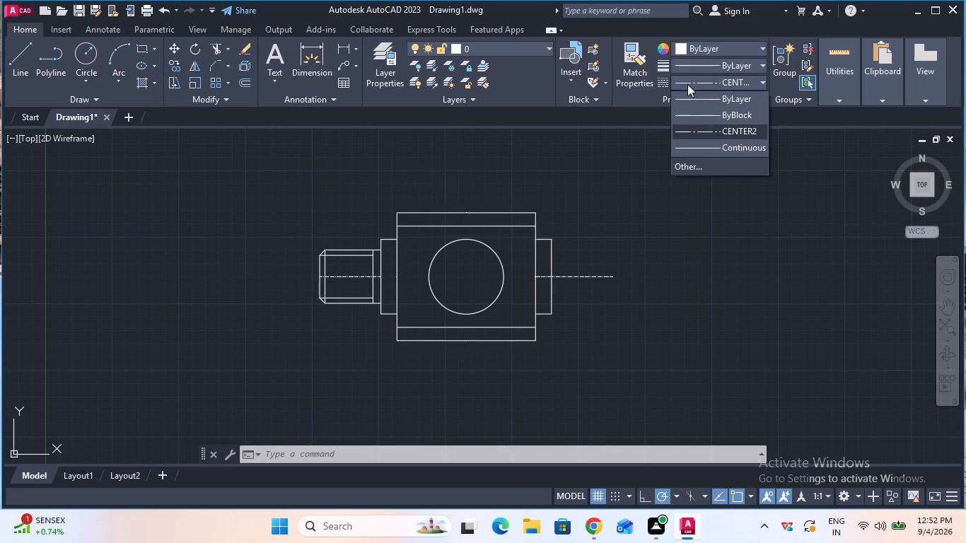
left_click(689, 117)
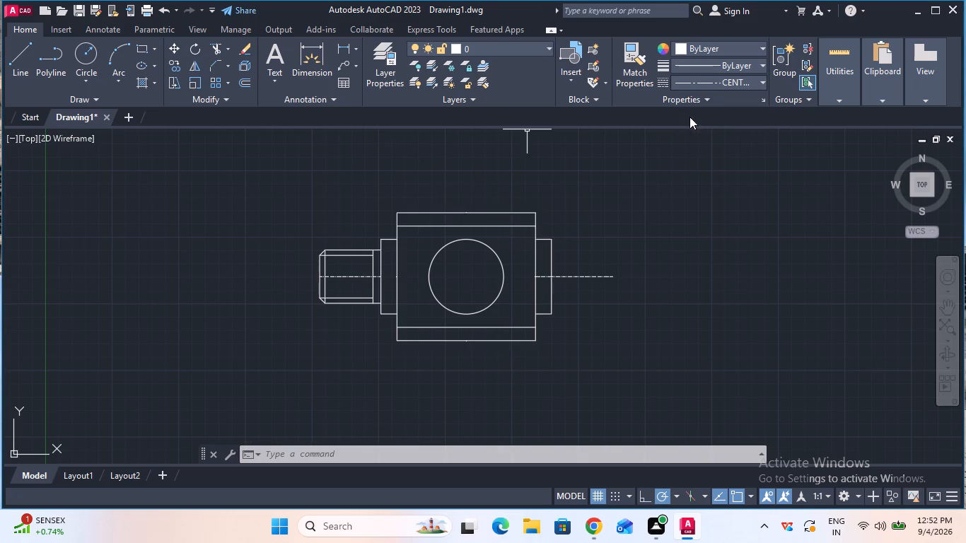
Offset the 11.5 mm center line beside the right tab by 5 mm, once above and once below.
left_click(241, 83)
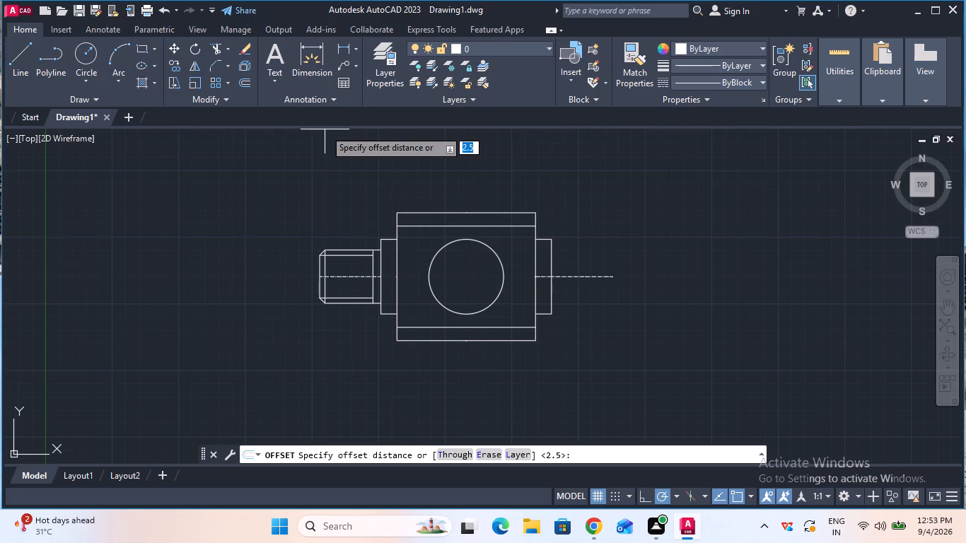
left_click(585, 277)
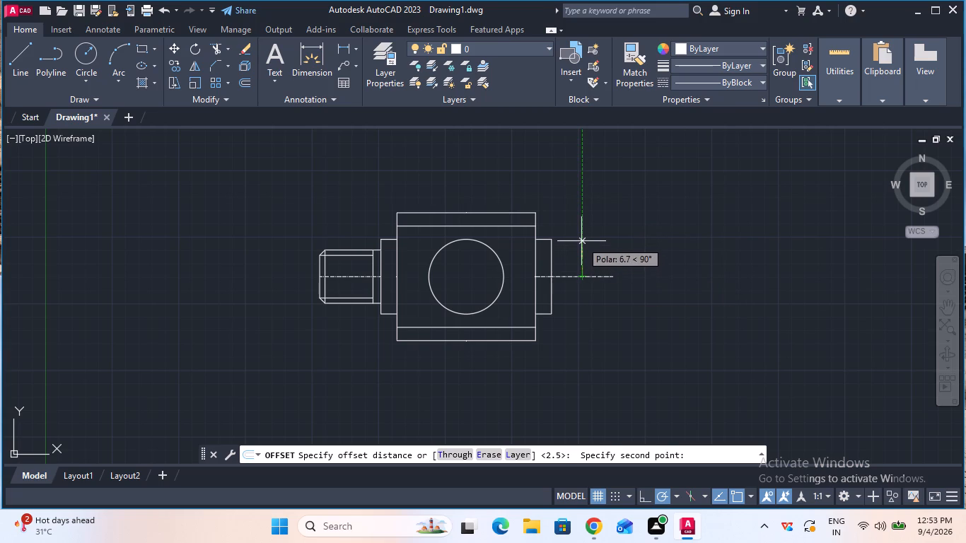
key("5")
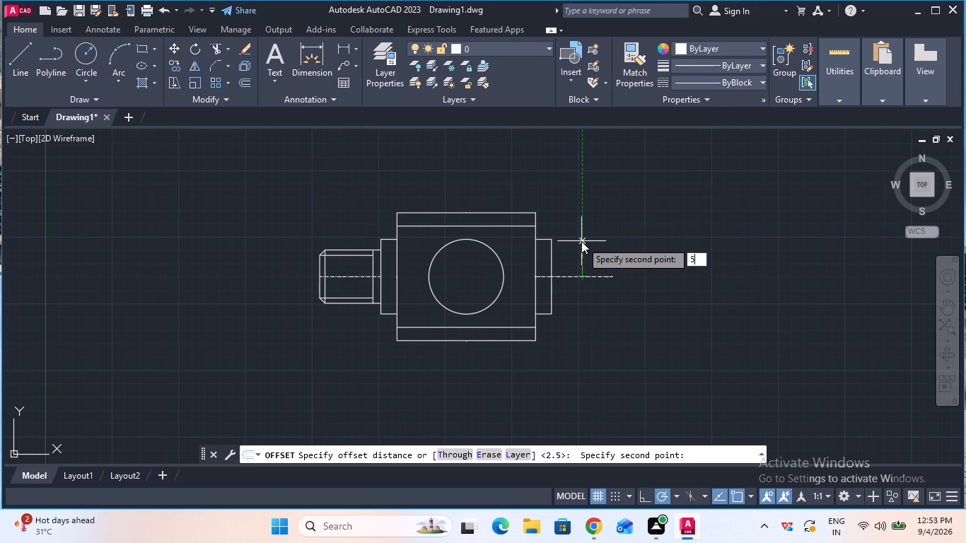
key("Return")
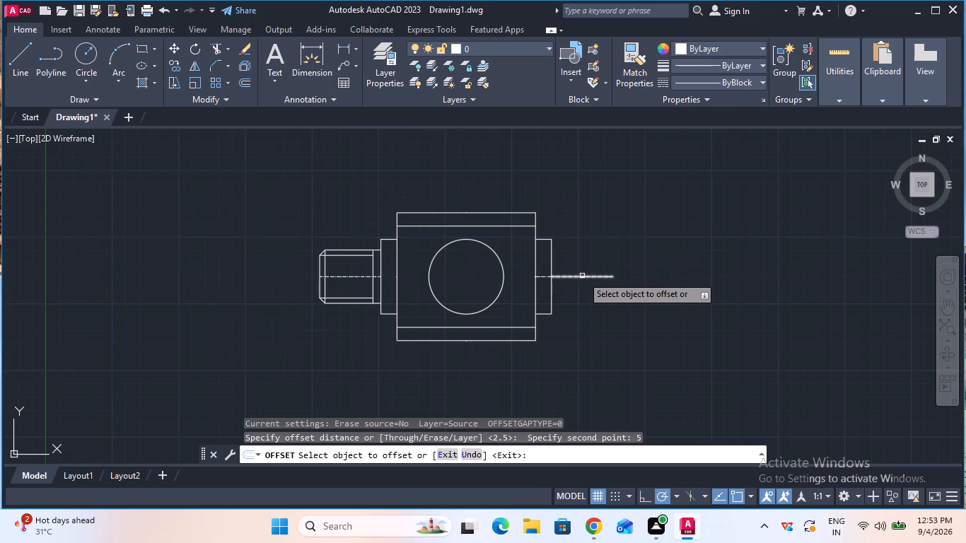
left_click(582, 276)
left_click(583, 256)
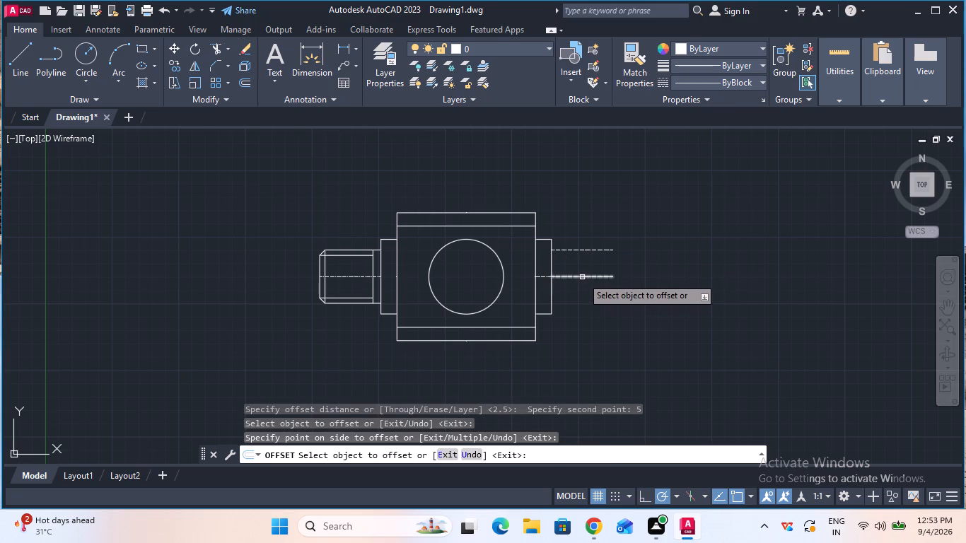
left_click(581, 277)
left_click(581, 300)
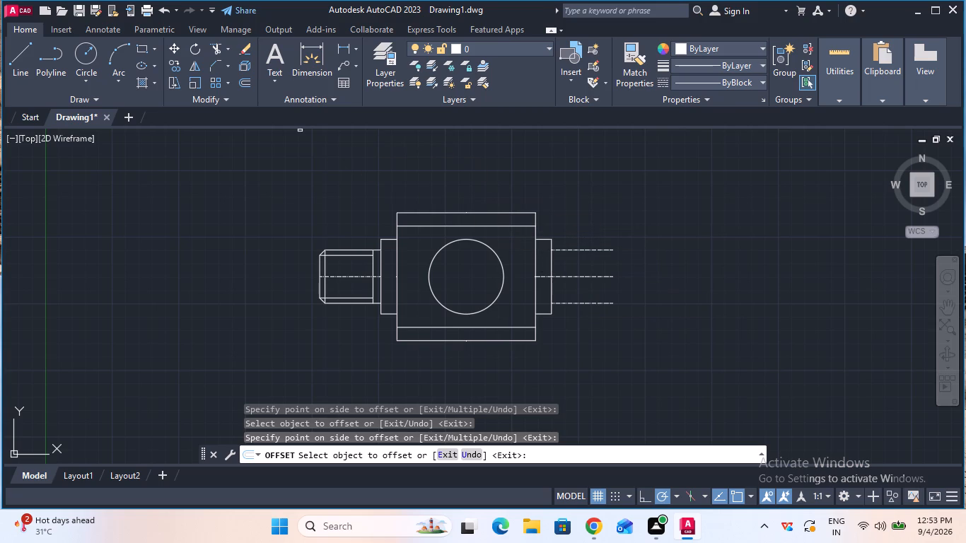
key("Escape")
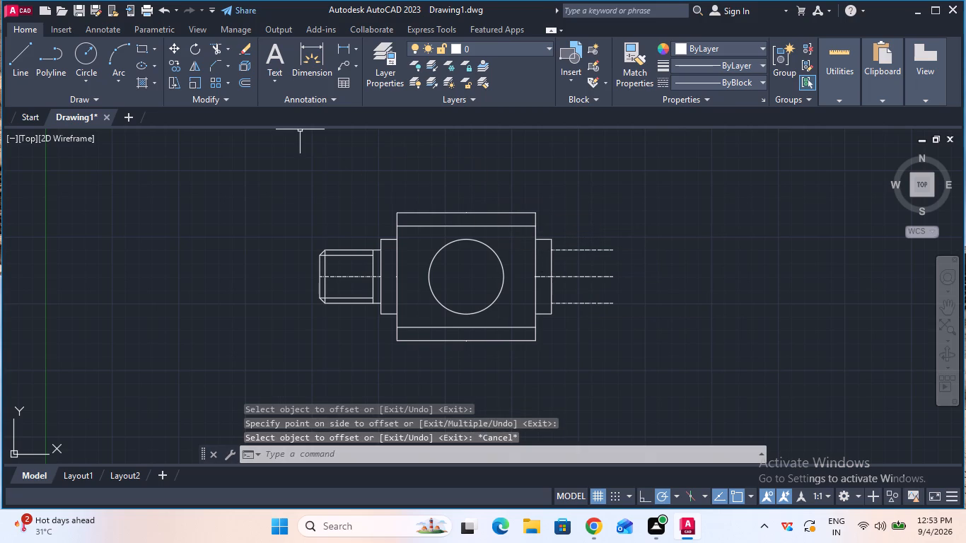
Change the linetype of the two offset lines above and below the right centerline from CENTER2 to ByBlock.
left_click(590, 250)
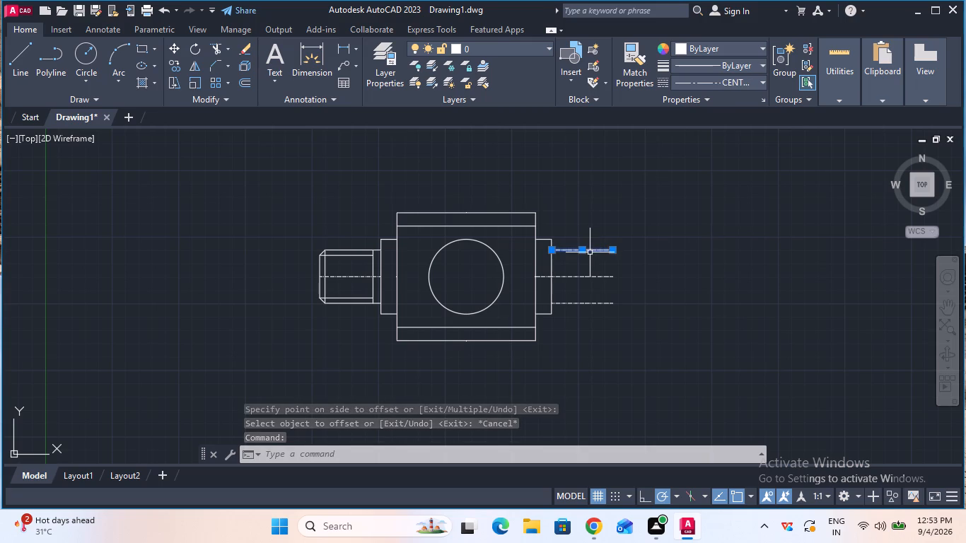
type("pr")
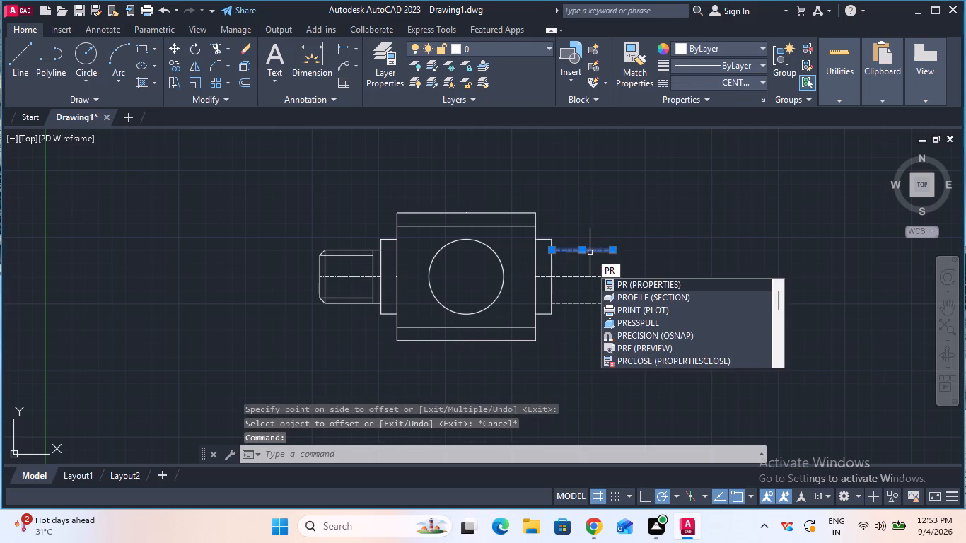
left_click(623, 287)
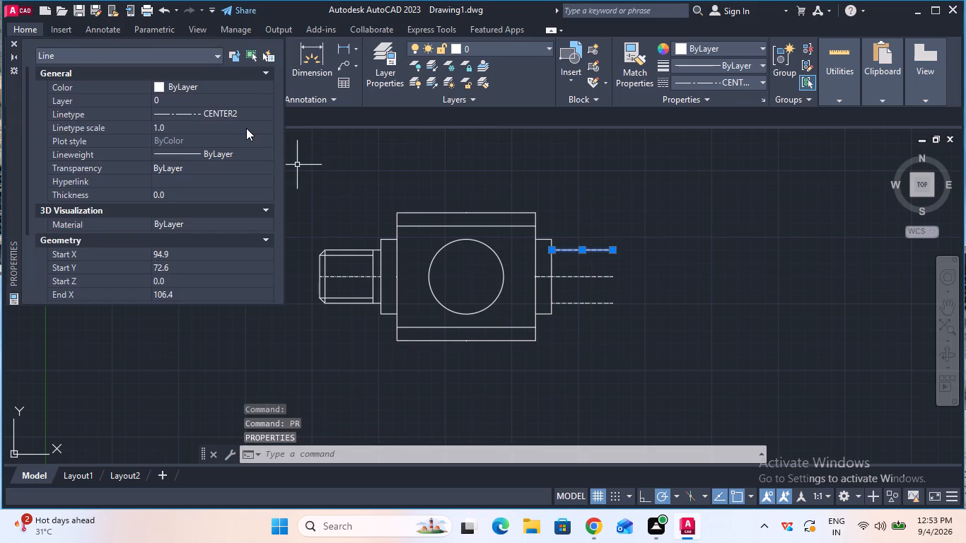
left_click(243, 117)
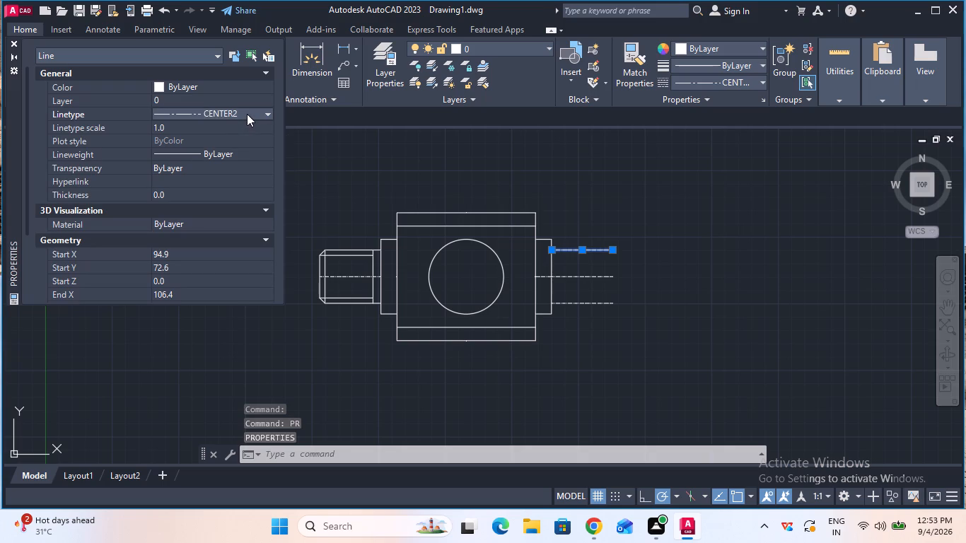
left_click(247, 114)
left_click(247, 139)
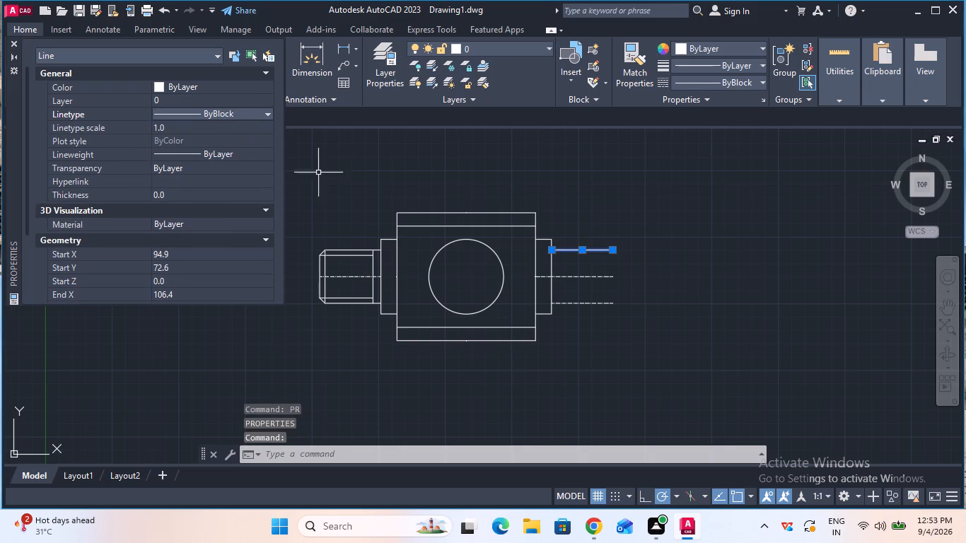
left_click(581, 303)
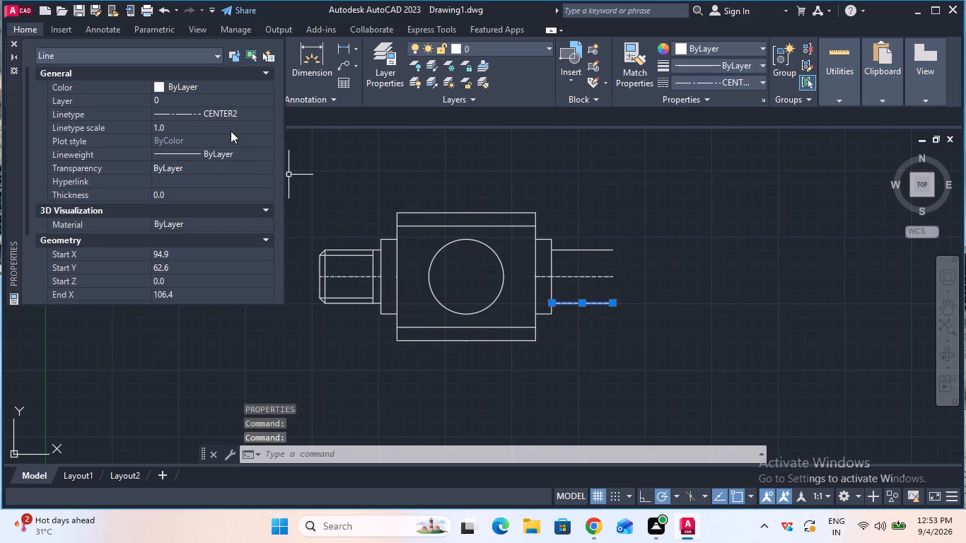
left_click(240, 111)
left_click(243, 115)
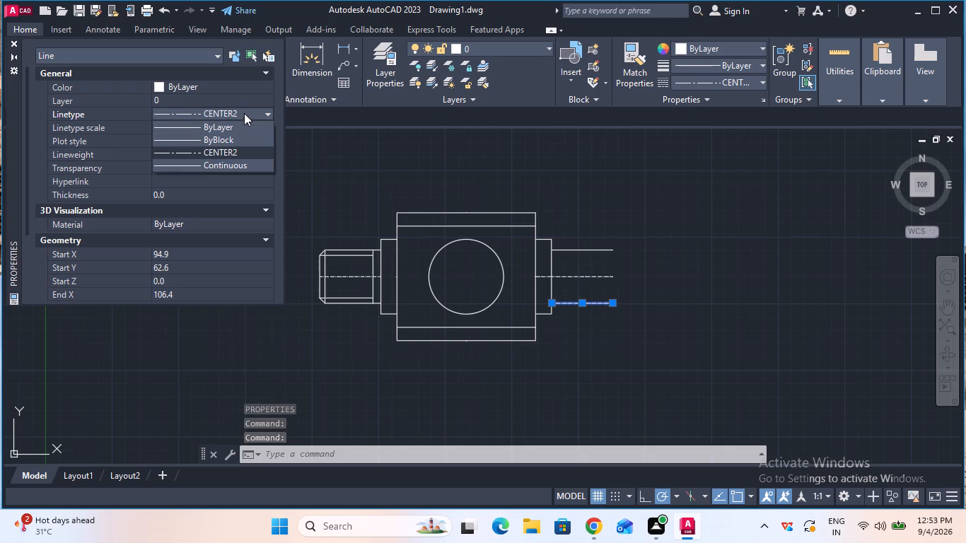
left_click(241, 144)
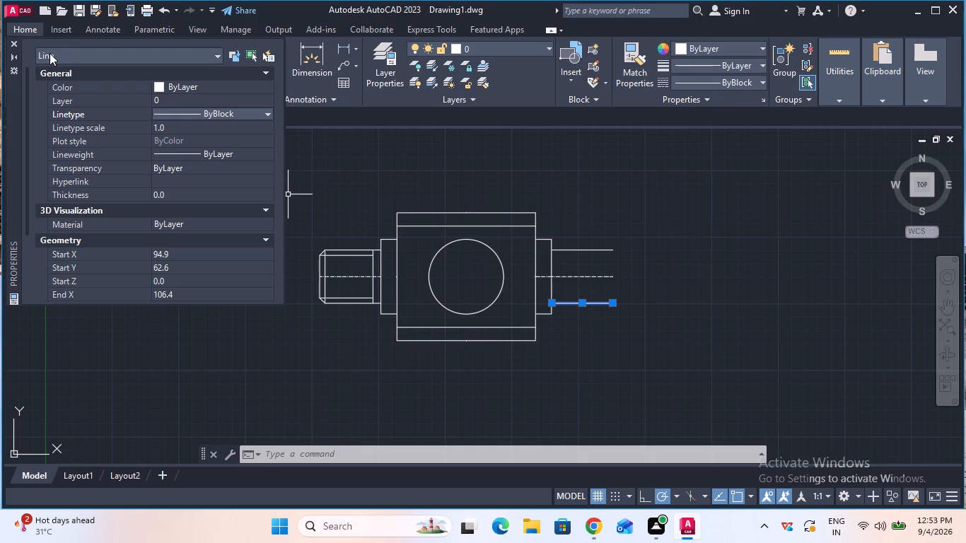
left_click(13, 44)
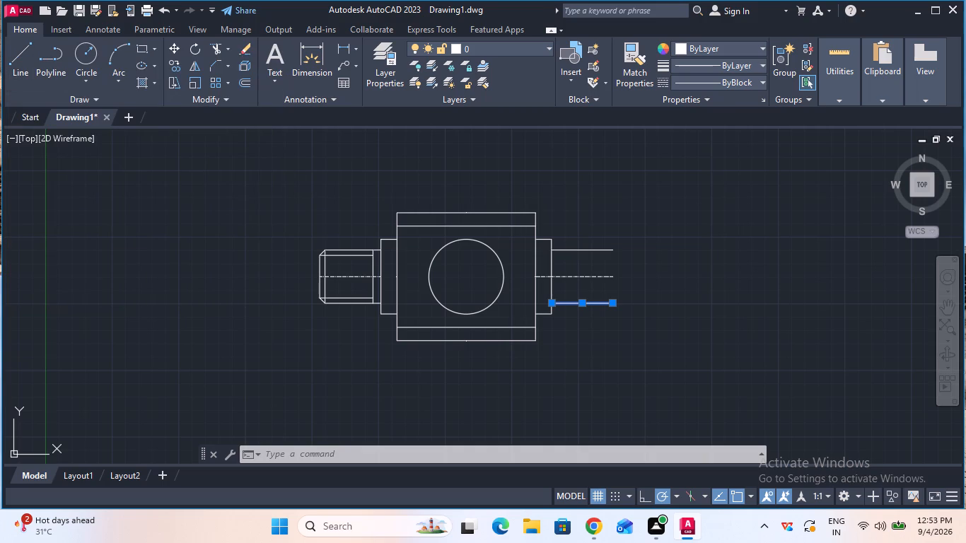
key("Escape")
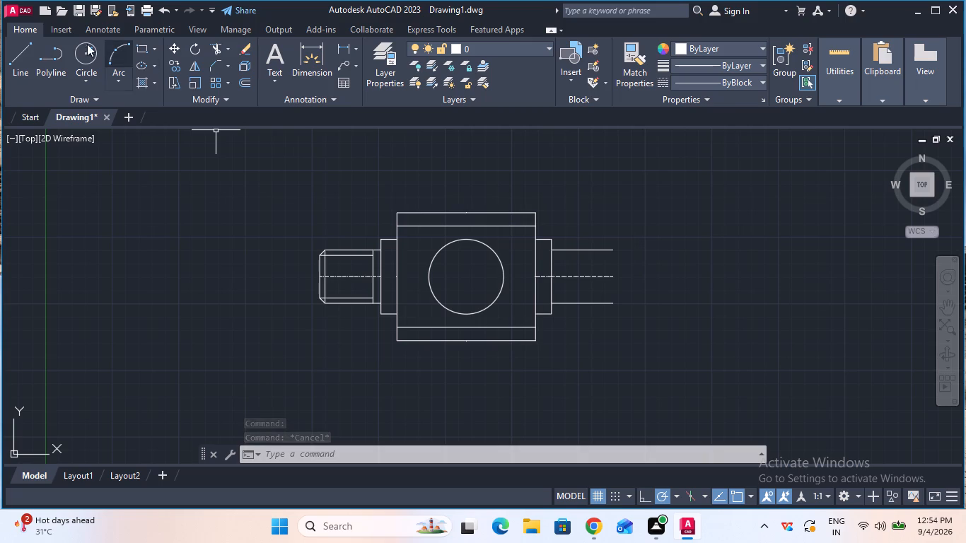
Place a 1.5 mm horizontal linear dimension starting where the right shaft's upper line meets the tab, as a position reference.
left_click(32, 50)
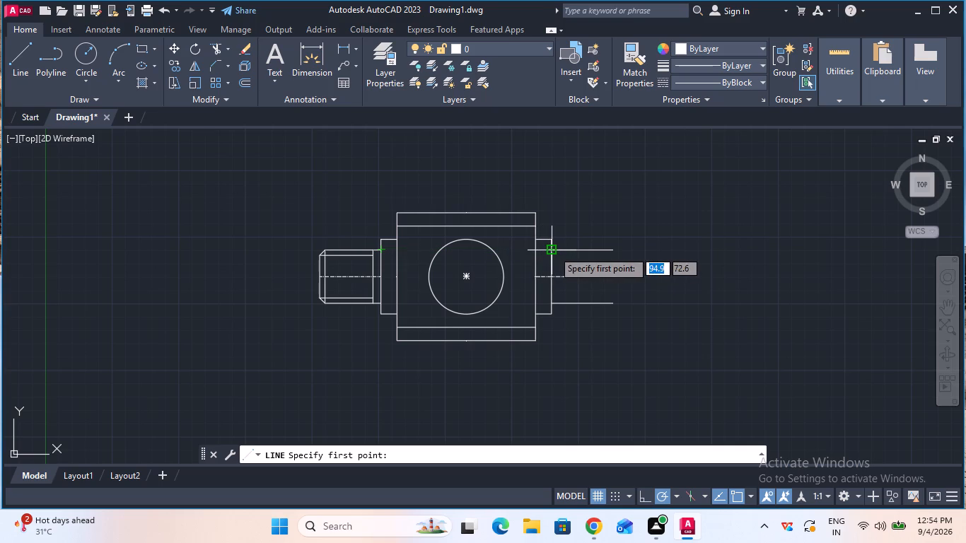
key("Escape")
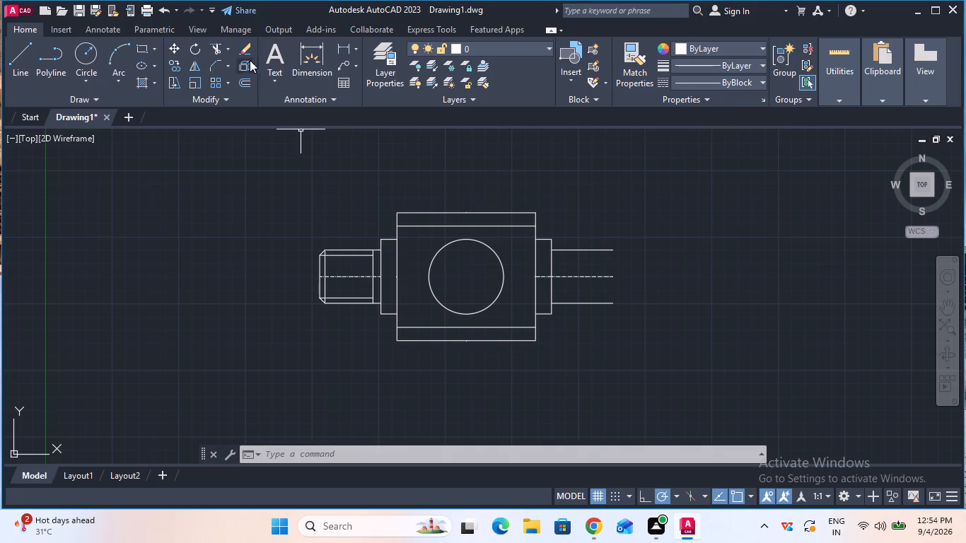
left_click(347, 48)
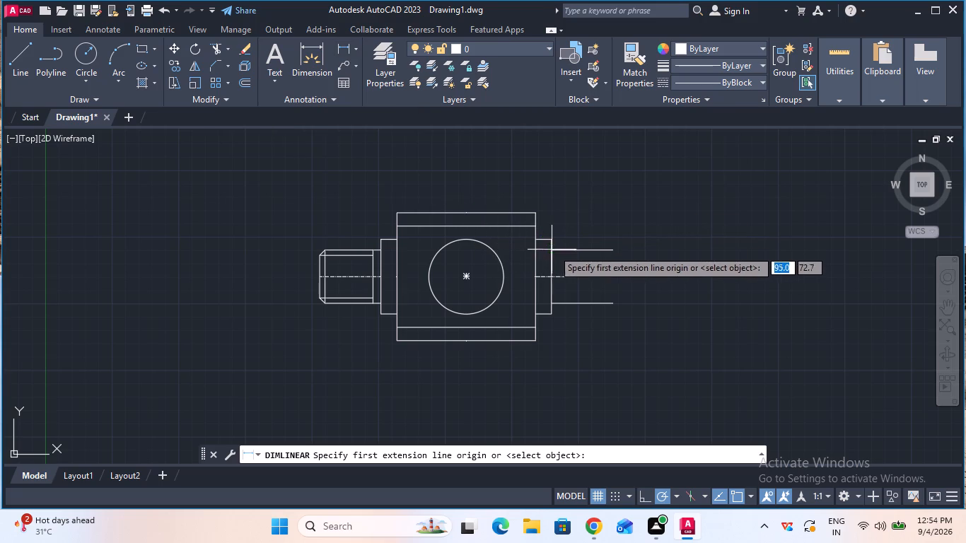
left_click(555, 251)
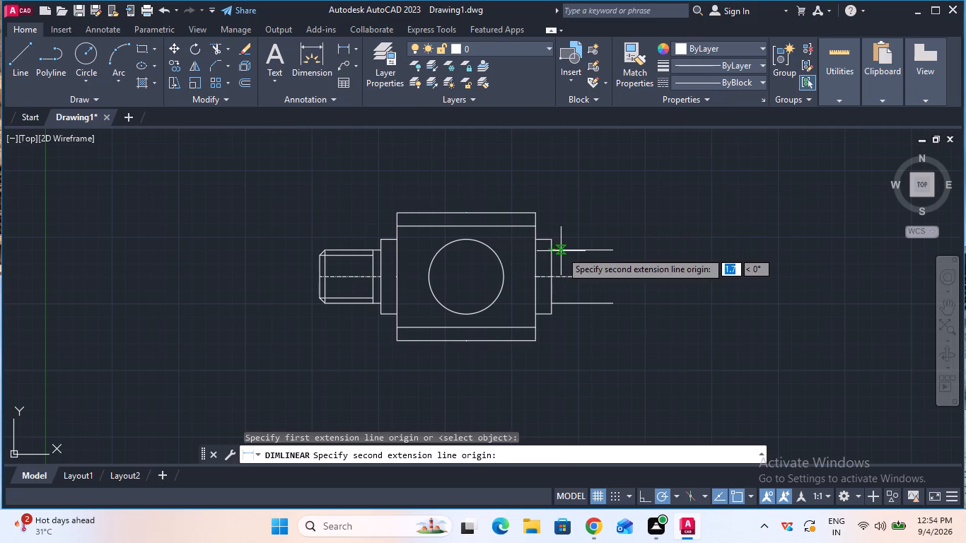
type("1.5")
key("Return")
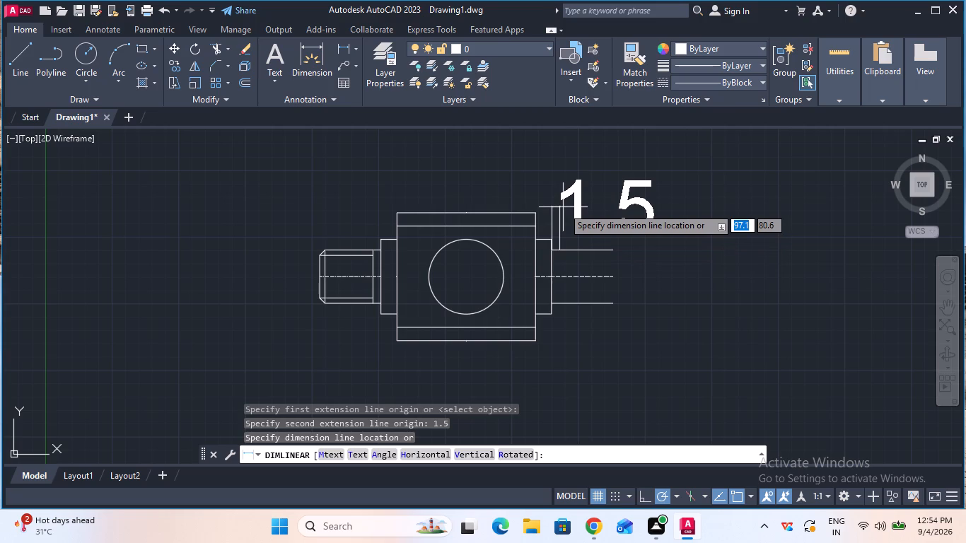
left_click(563, 207)
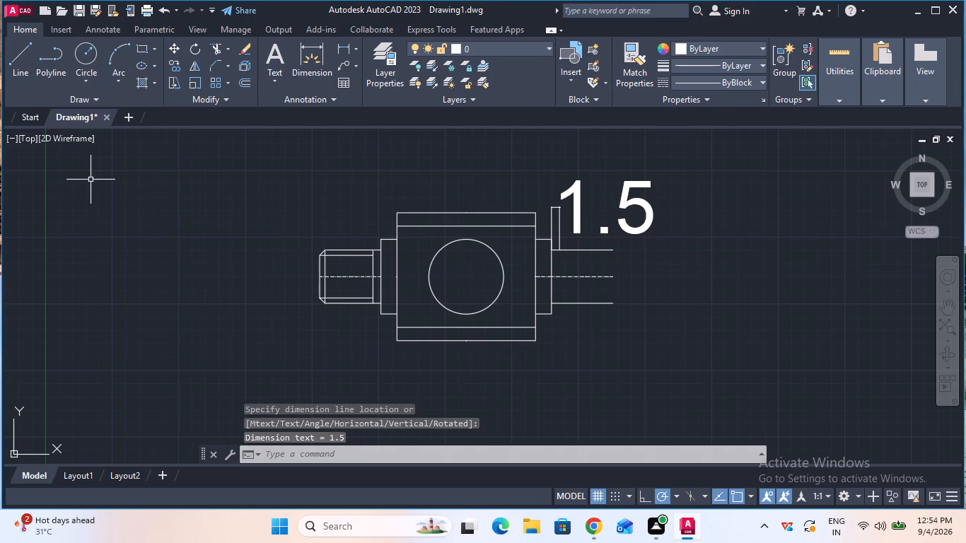
Draw a vertical line across the right shaft at the 1.5 mm reference, from its upper line to its lower line.
left_click(20, 61)
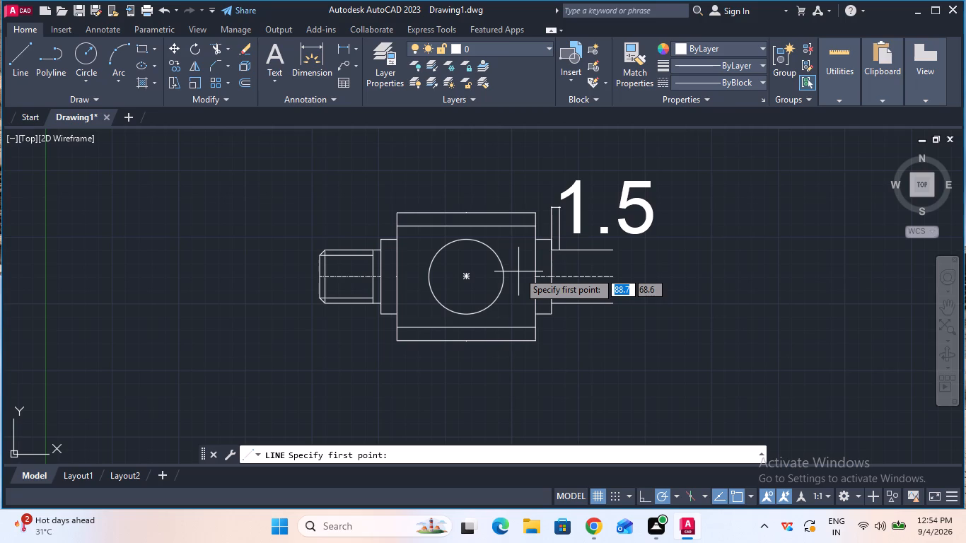
left_click(560, 252)
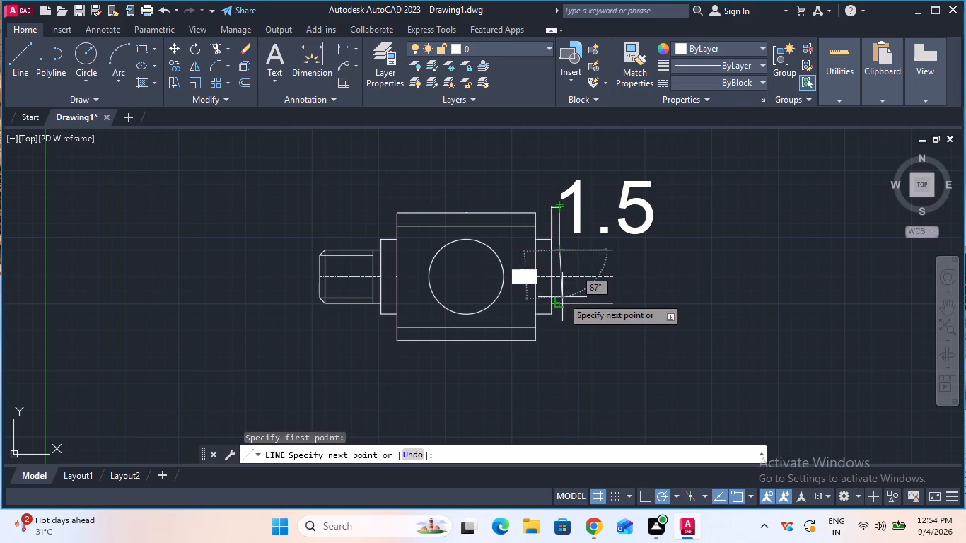
left_click(562, 300)
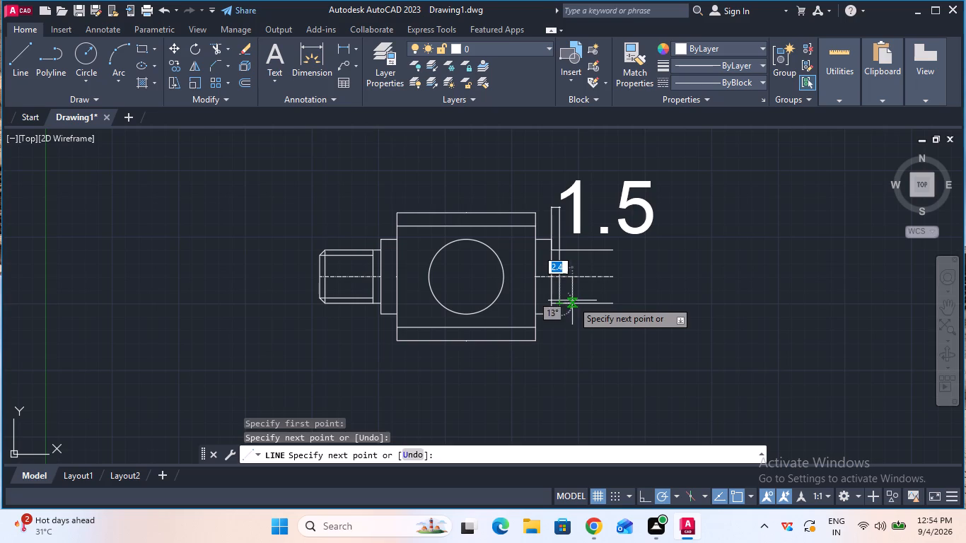
key("Escape")
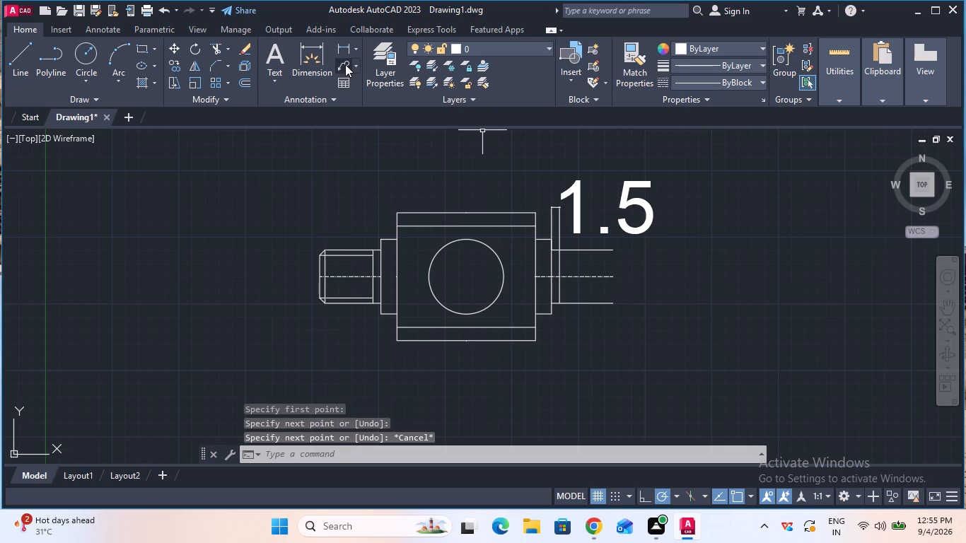
Erase the 1.5 mm reference dimension above the right shaft.
left_click(249, 52)
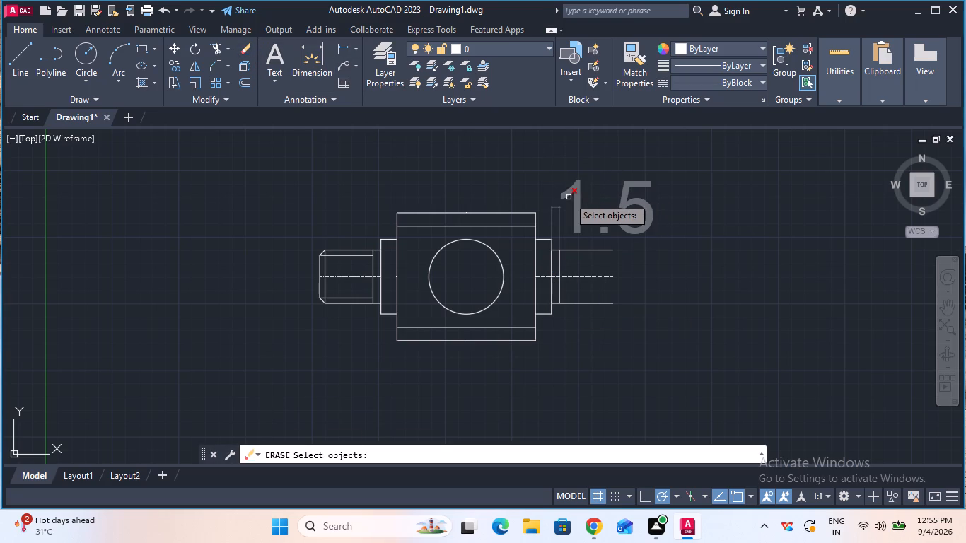
left_click(569, 197)
key("Return")
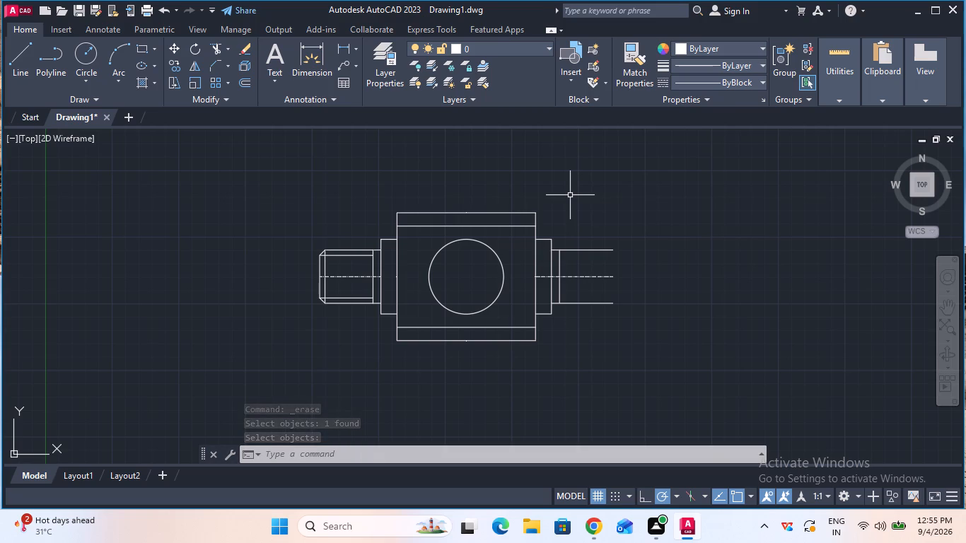
Close the right shaft's outer end with a 10 mm vertical line joining its upper and lower lines.
left_click(20, 53)
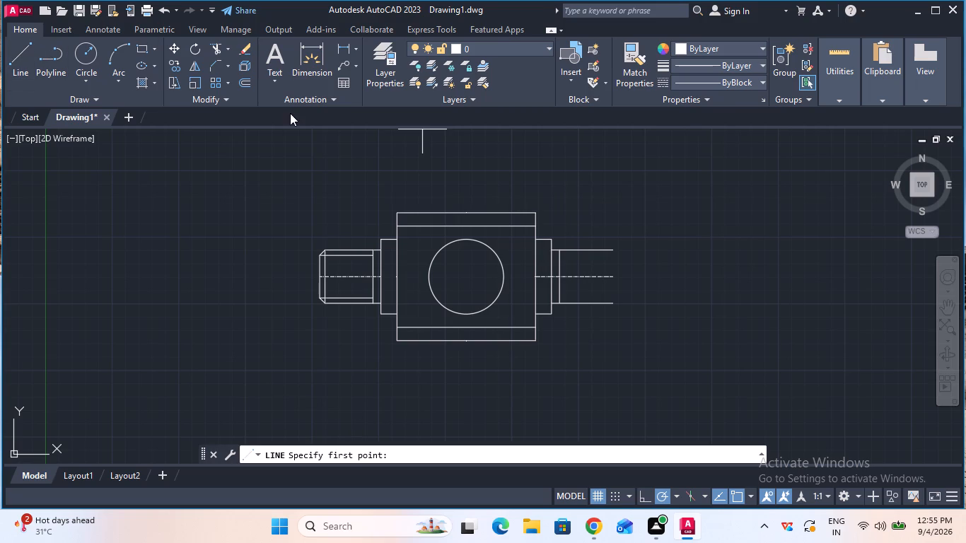
left_click(613, 247)
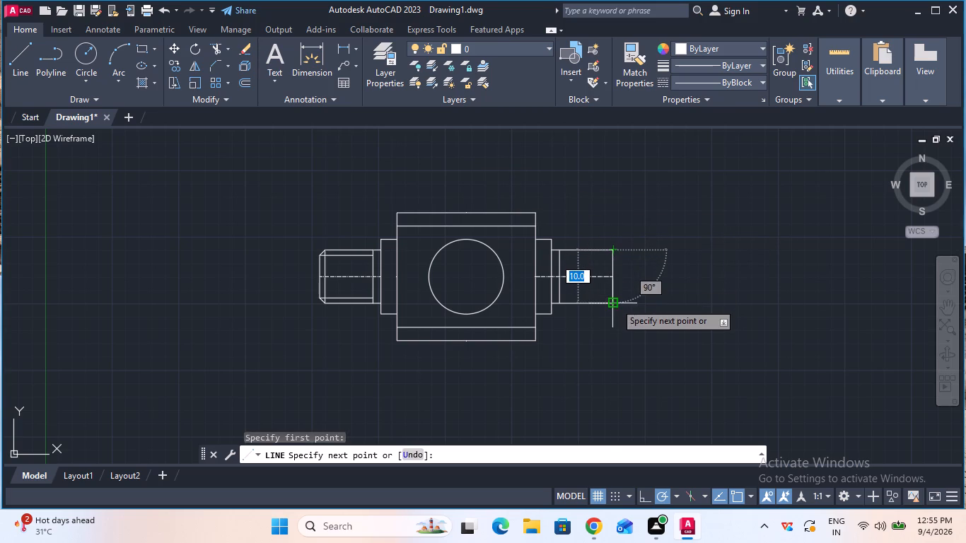
left_click(615, 303)
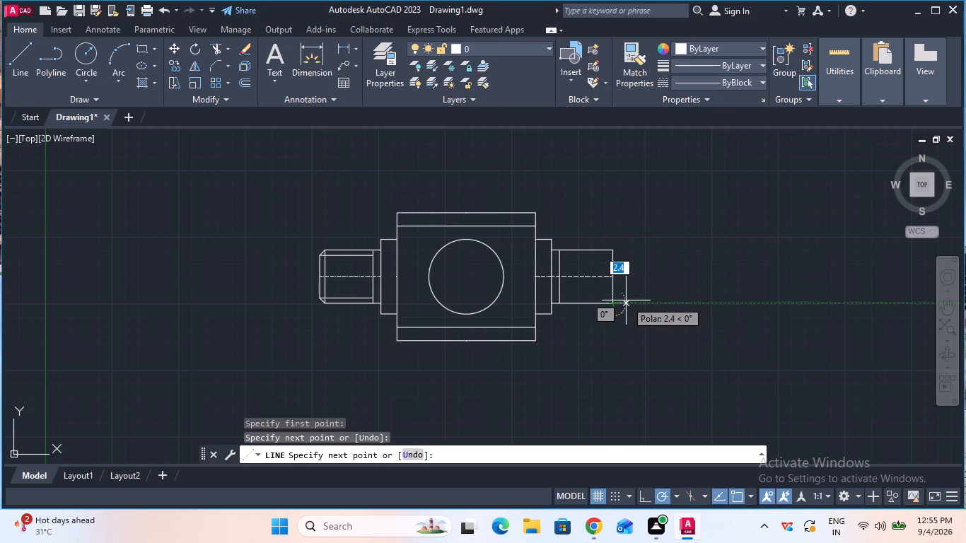
key("Escape")
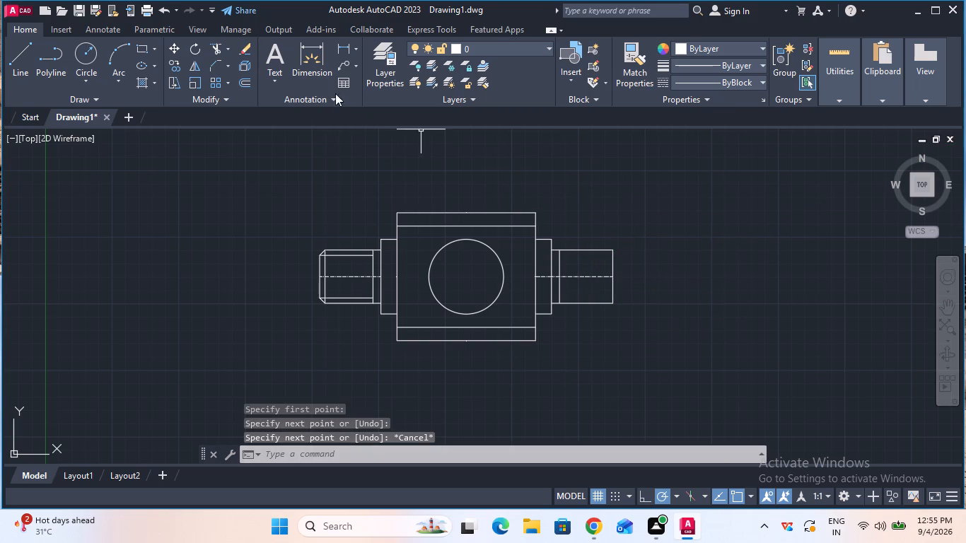
Measure the length of the right shaft's outer section and the left shaft's matching section using temporary dimensions.
left_click(338, 47)
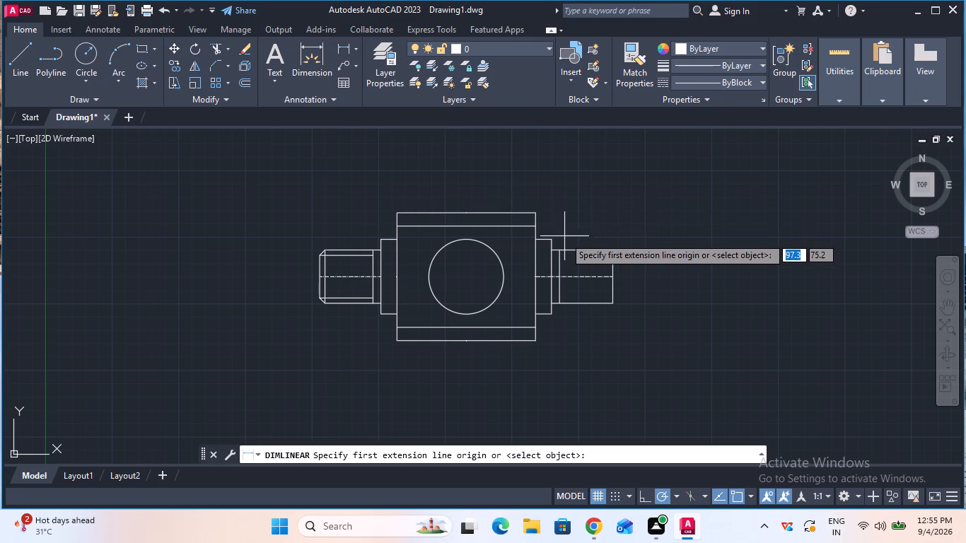
left_click(560, 248)
left_click(610, 247)
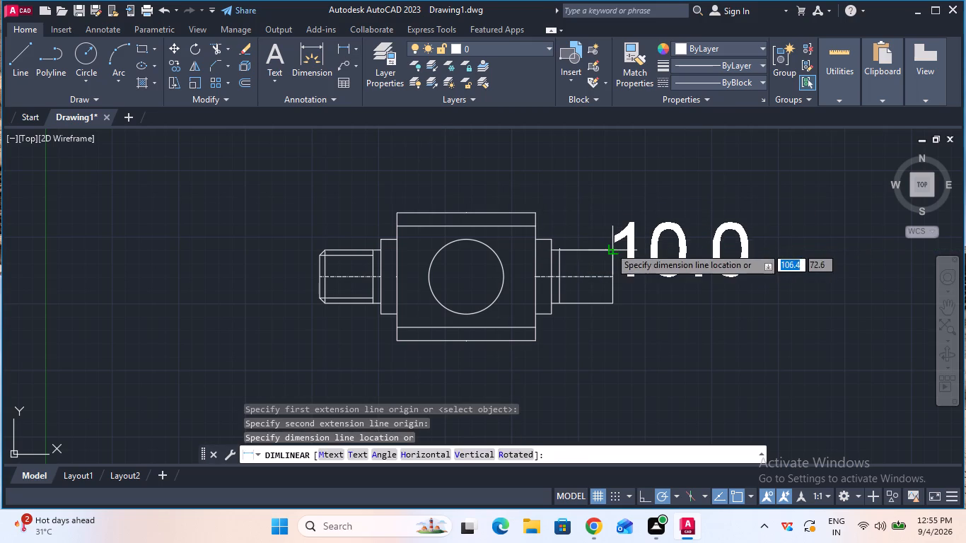
key("Escape")
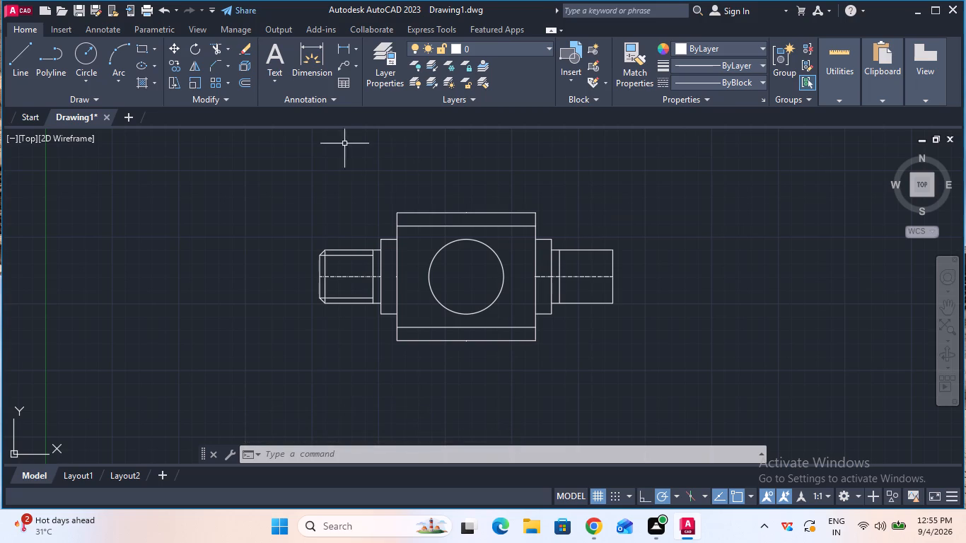
left_click(309, 66)
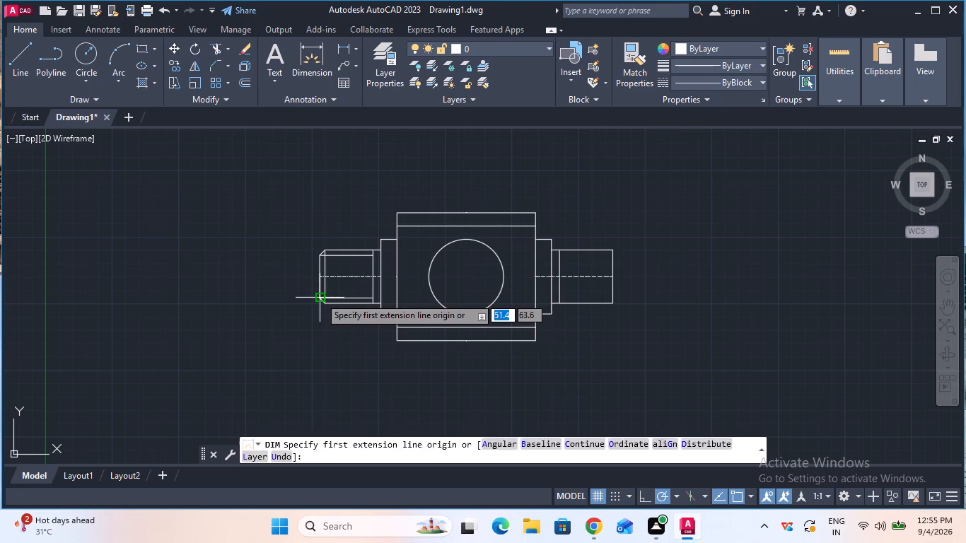
left_click(320, 297)
left_click(373, 296)
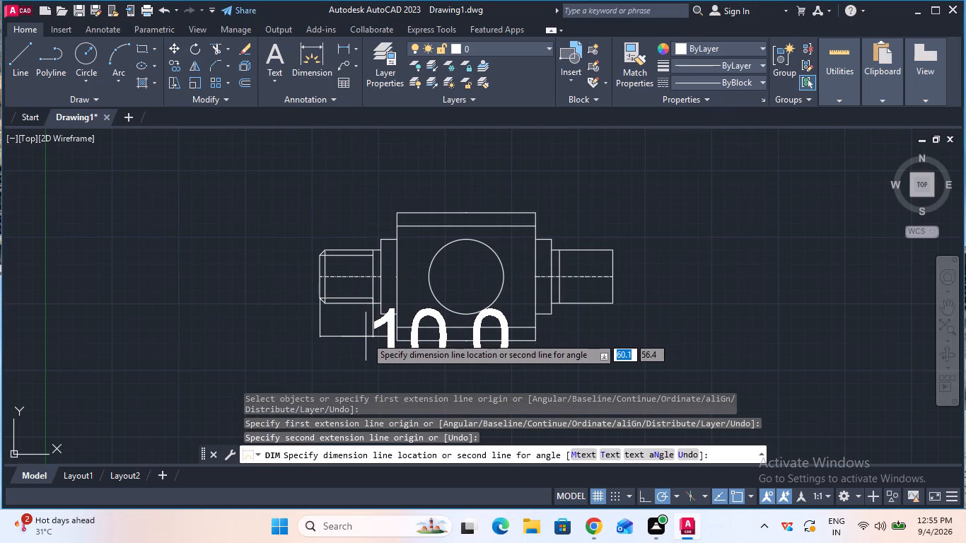
key("Escape")
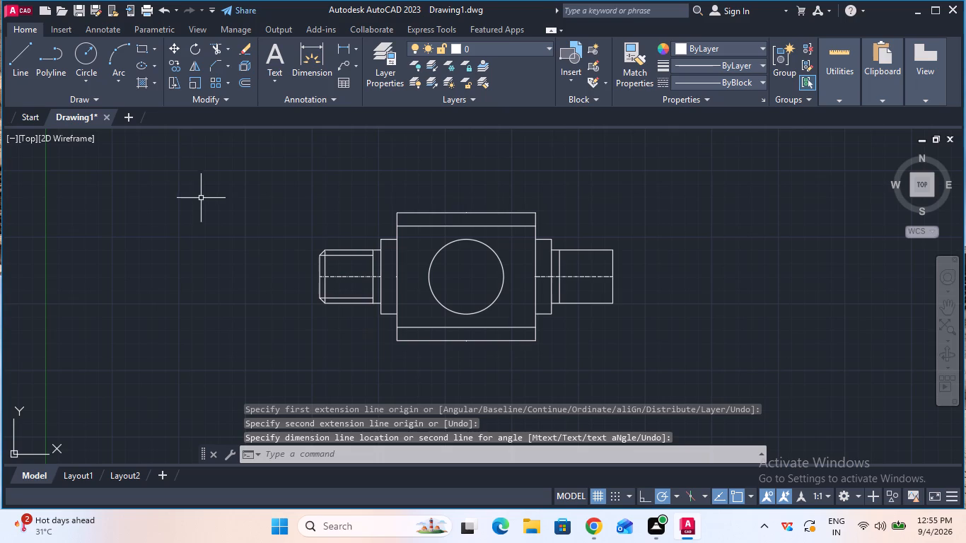
Chamfer the upper outer corner of the right shaft, between its upper line and end line.
left_click(216, 68)
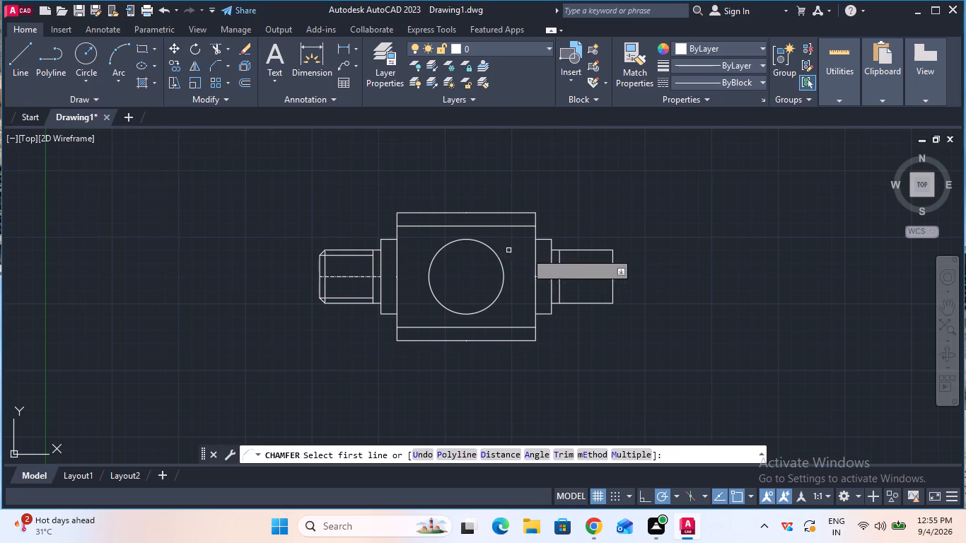
left_click(597, 250)
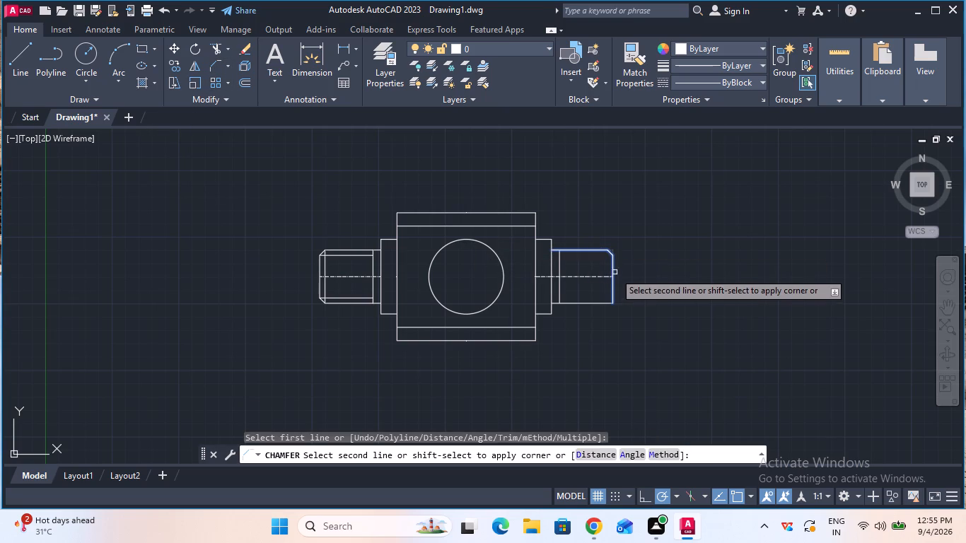
left_click(613, 268)
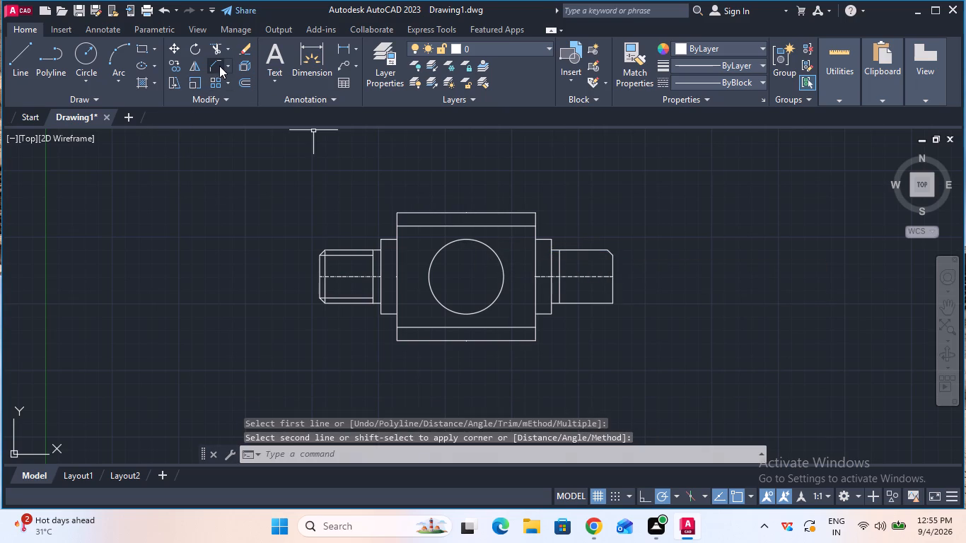
Chamfer the lower outer corner of the right shaft, between its lower line and end line.
left_click(219, 64)
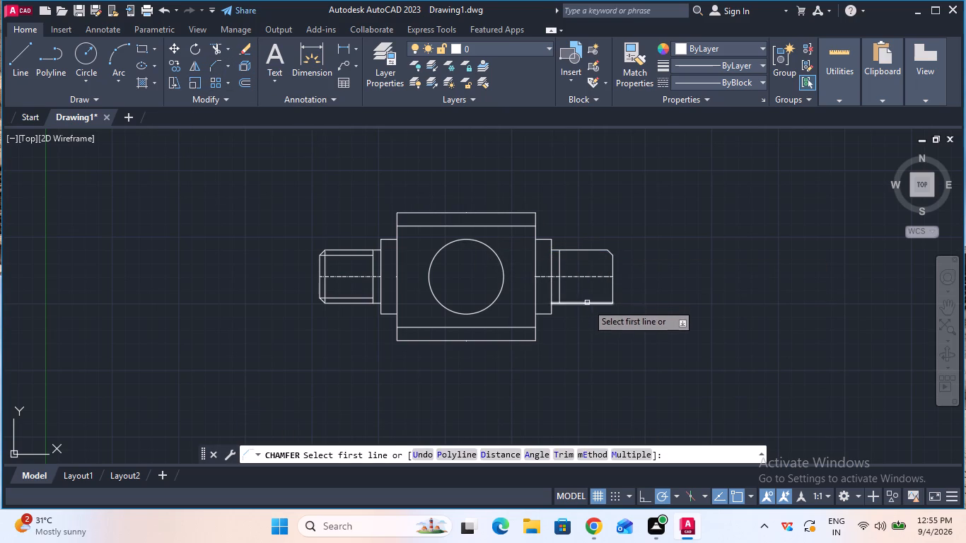
left_click(589, 306)
left_click(588, 303)
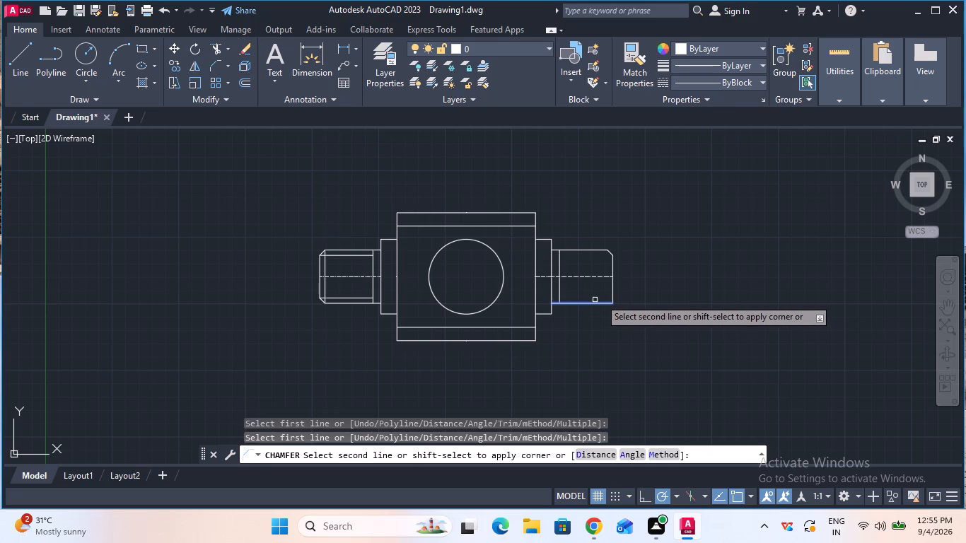
left_click(613, 296)
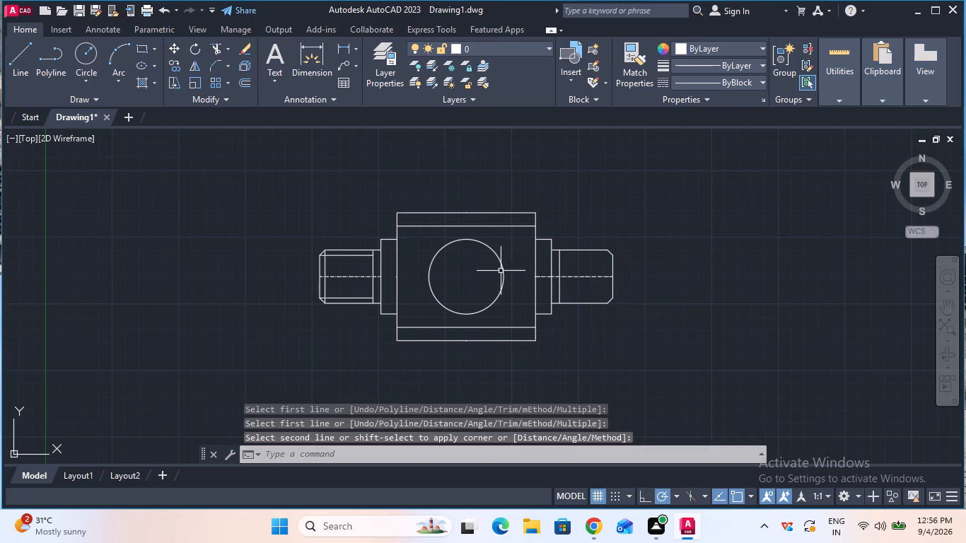
Draw two 10 mm horizontal lines inside the right shaft, from the chamfers' outer ends to the vertical line near the tab.
left_click(27, 59)
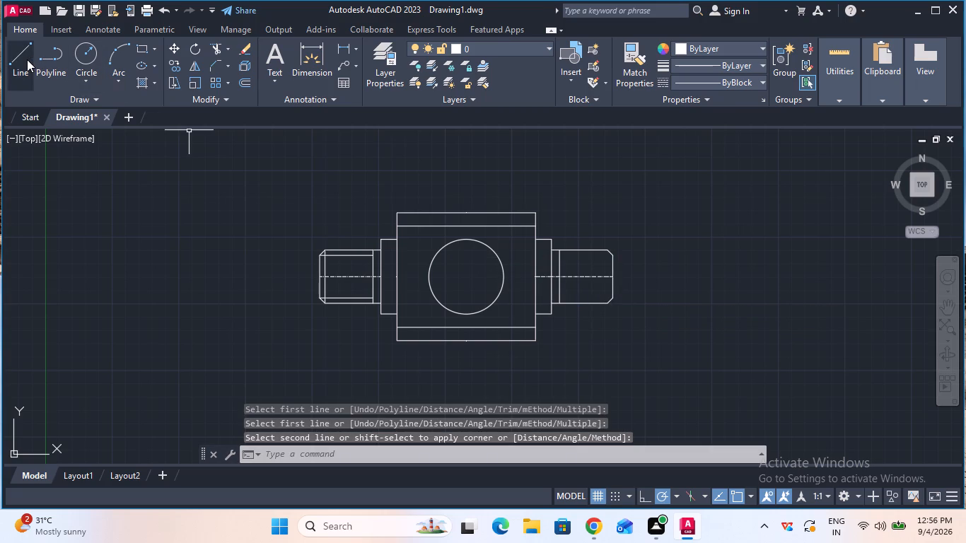
left_click(615, 257)
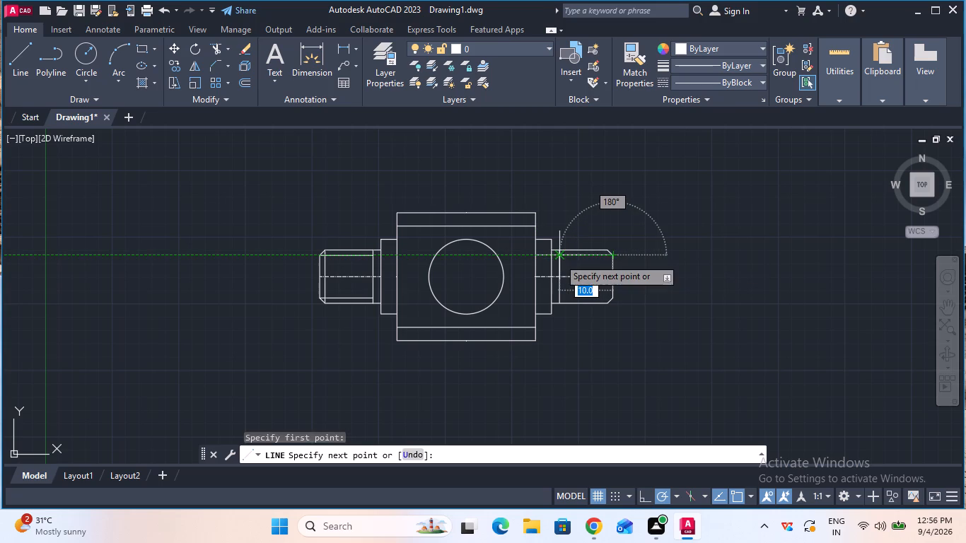
left_click(559, 258)
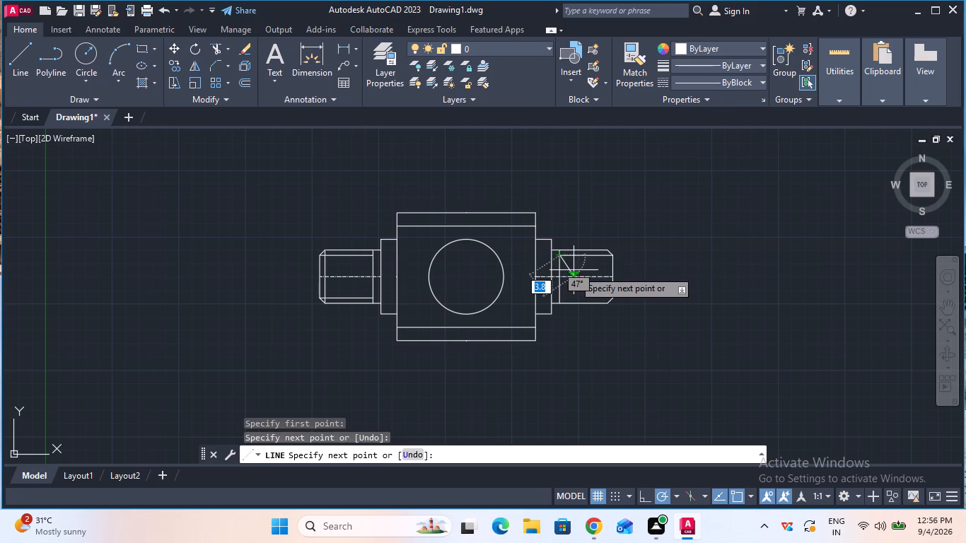
key("Escape")
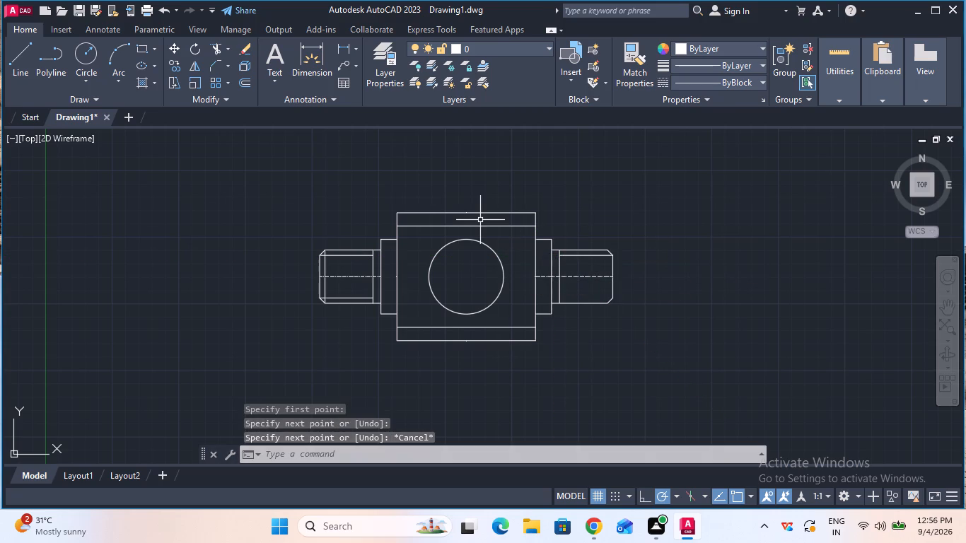
left_click(28, 64)
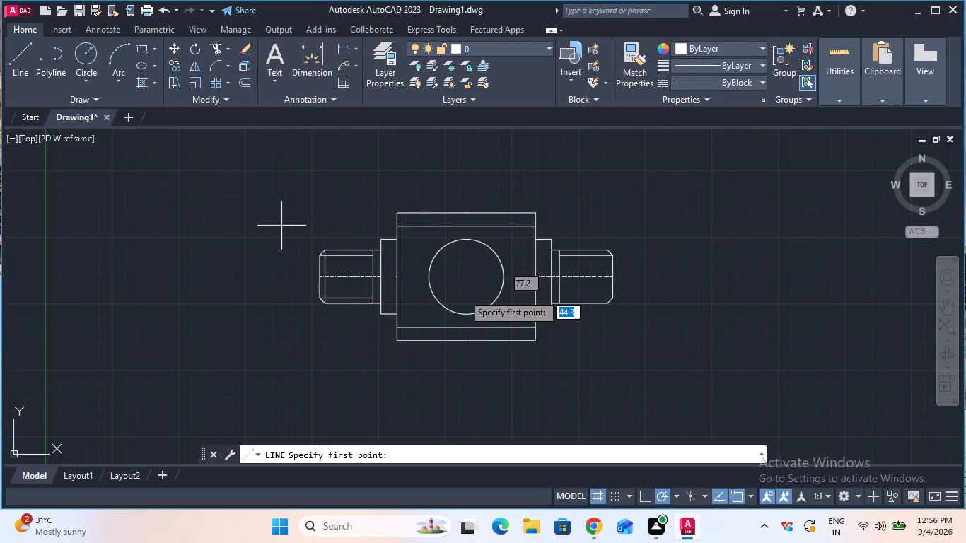
left_click(612, 296)
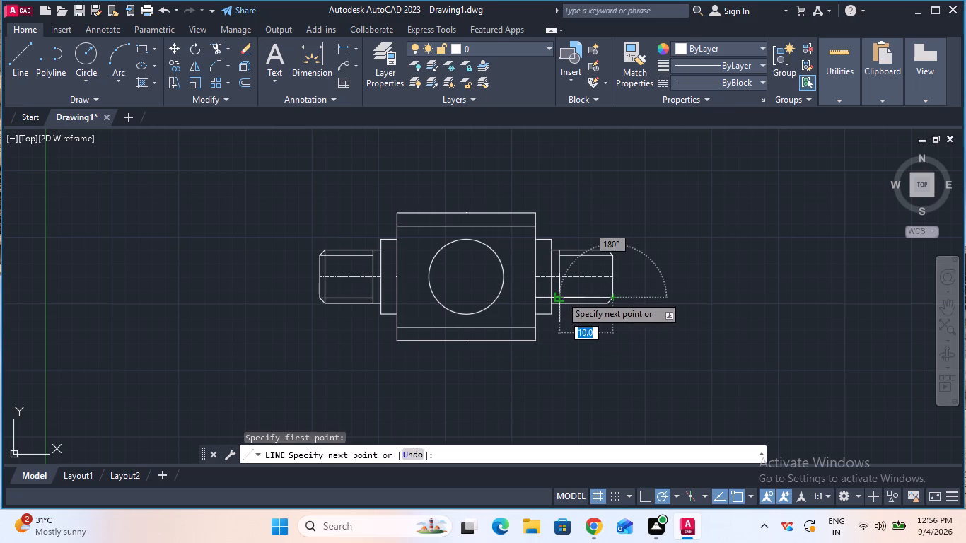
left_click(561, 296)
key("Escape")
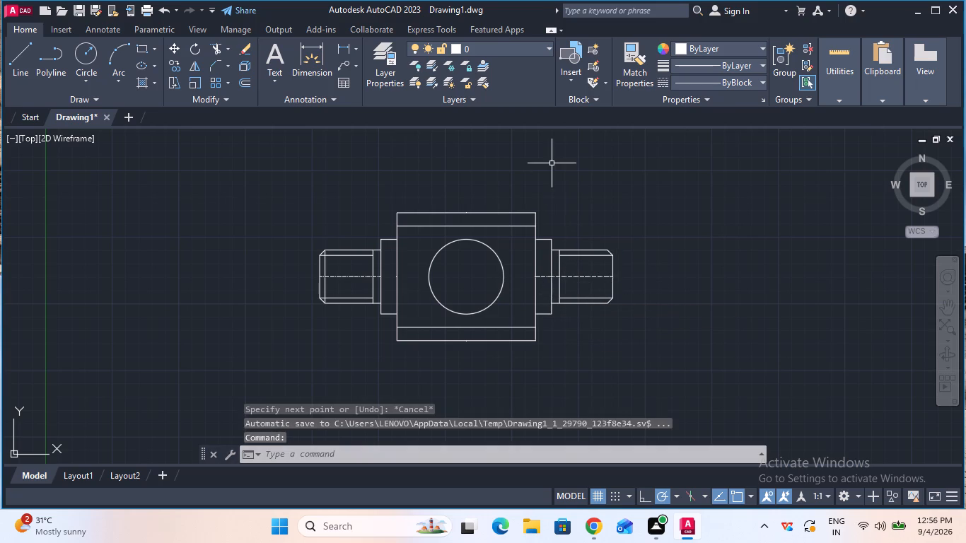
Draw a vertical line across the right shaft joining the inner ends of its upper and lower chamfers.
left_click(25, 62)
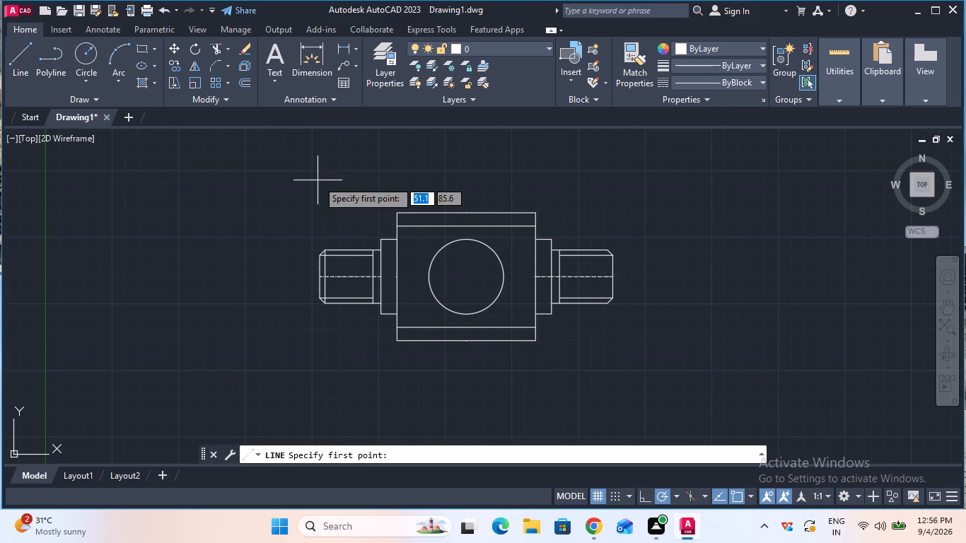
left_click(609, 254)
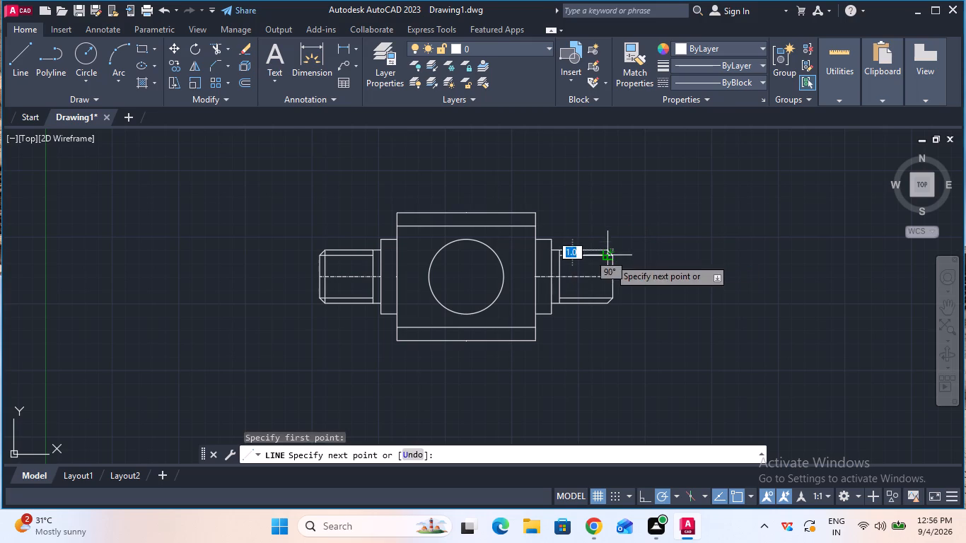
left_click(606, 305)
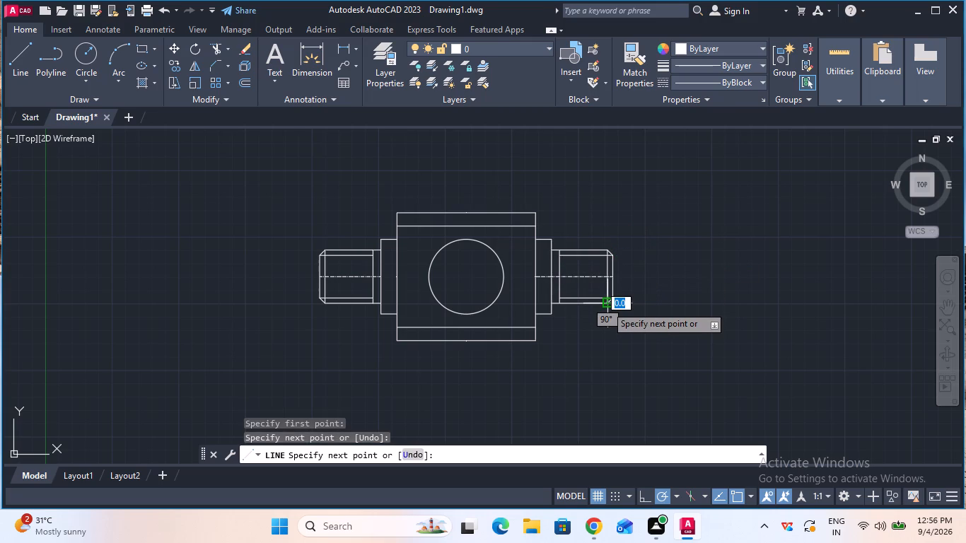
key("Escape")
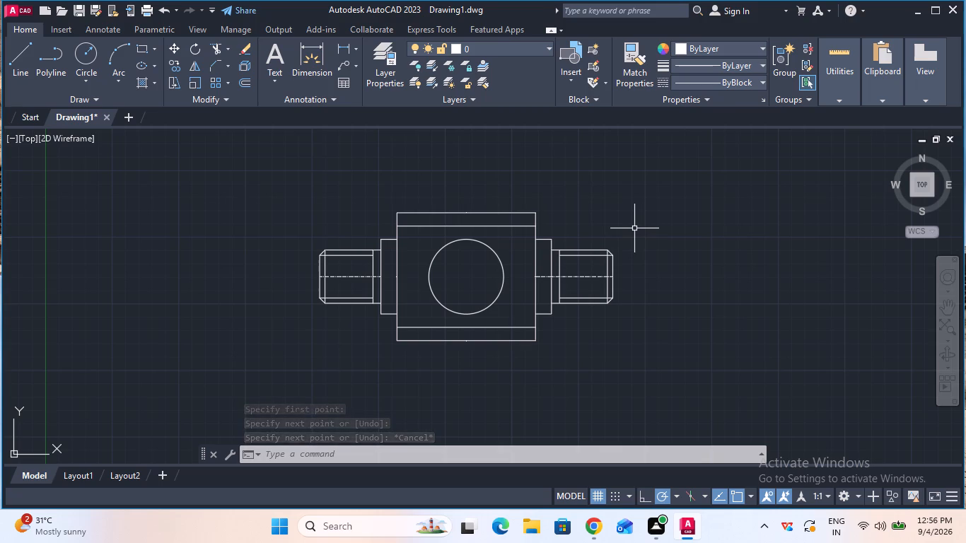
Join all the objects of the part, selecting the whole drawing.
left_click(206, 143)
left_click(639, 368)
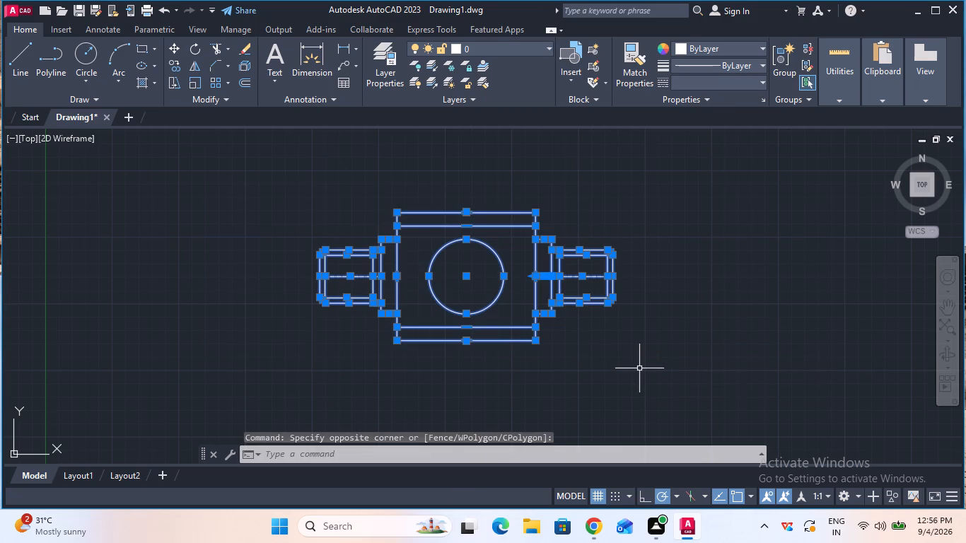
type("joi")
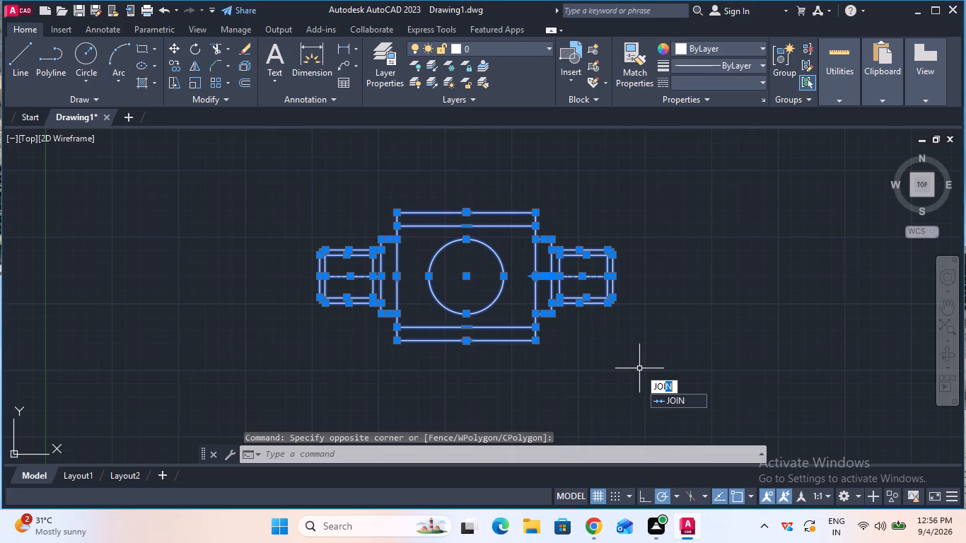
left_click(680, 395)
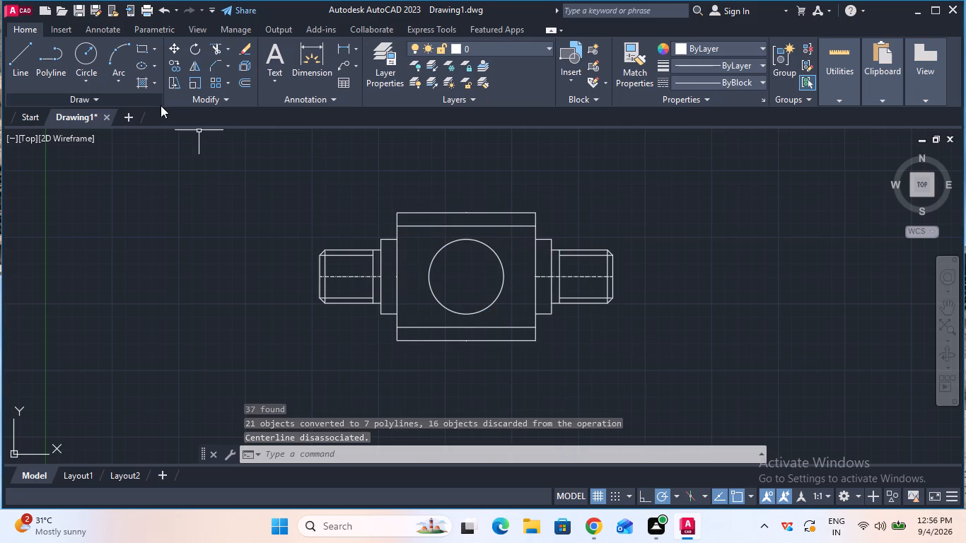
Add a vertical centerline through the circle, between the body's left and right edges.
type("cl")
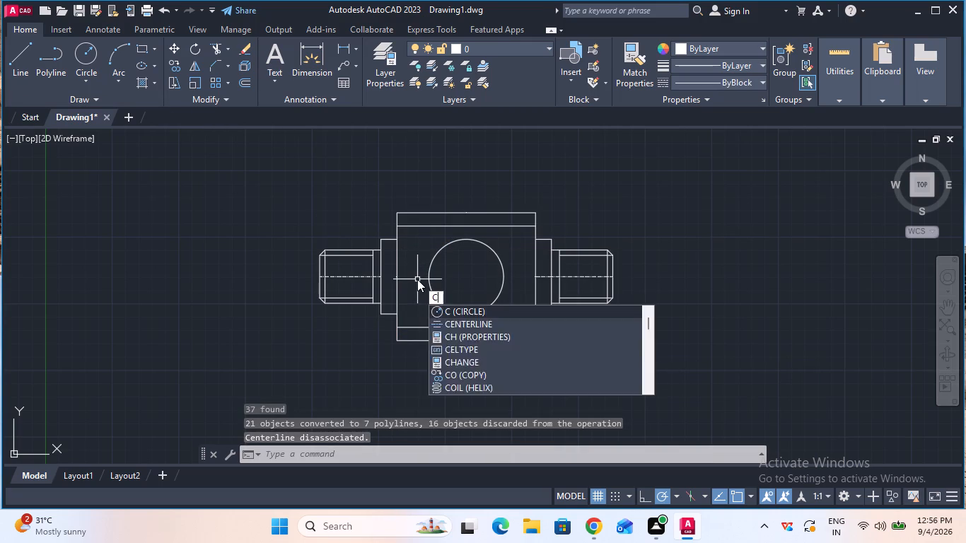
left_click(460, 308)
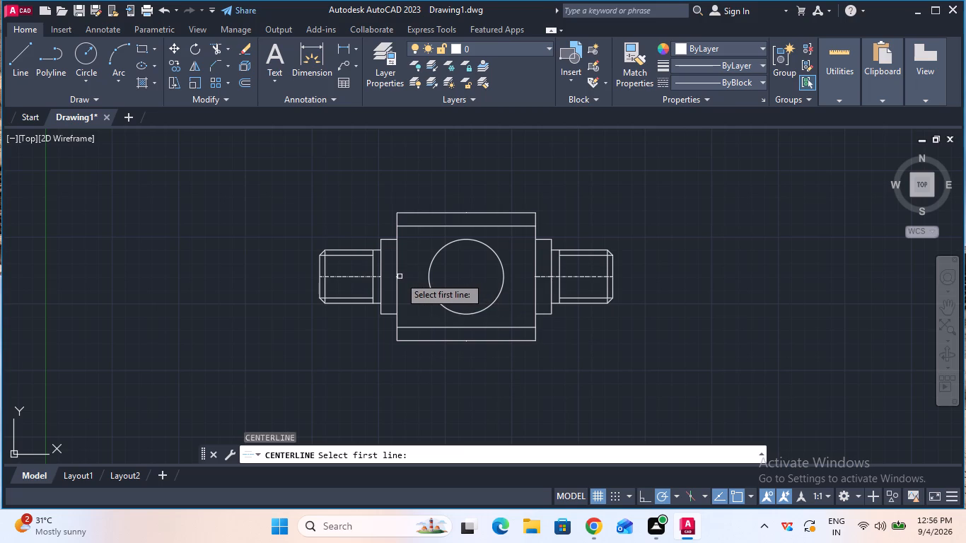
left_click(398, 276)
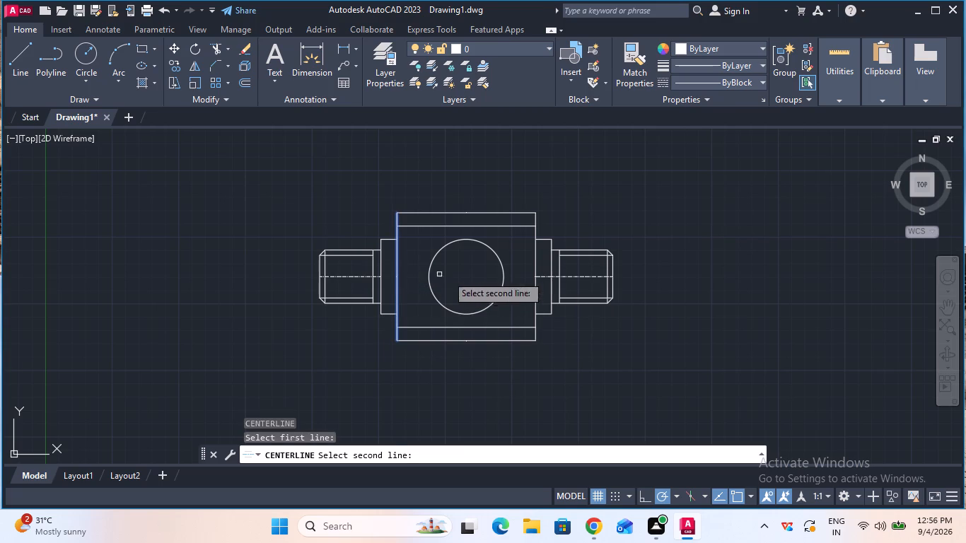
left_click(534, 281)
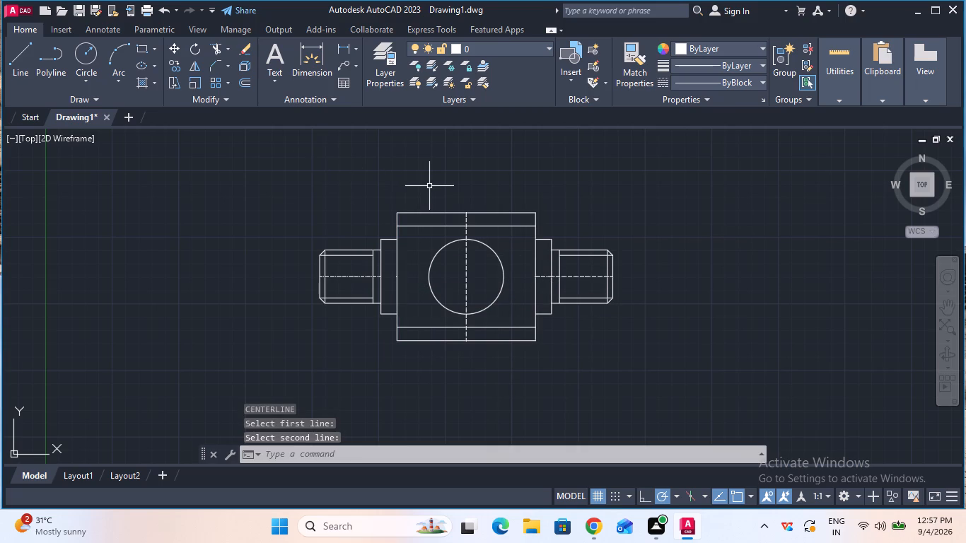
Add a horizontal centerline through the circle, between the body's top and bottom edges.
type("cl")
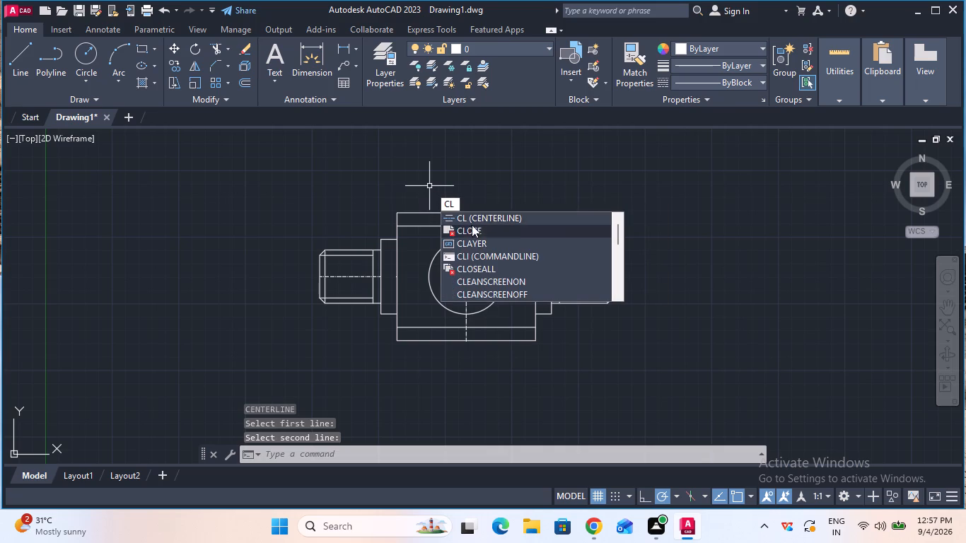
left_click(475, 214)
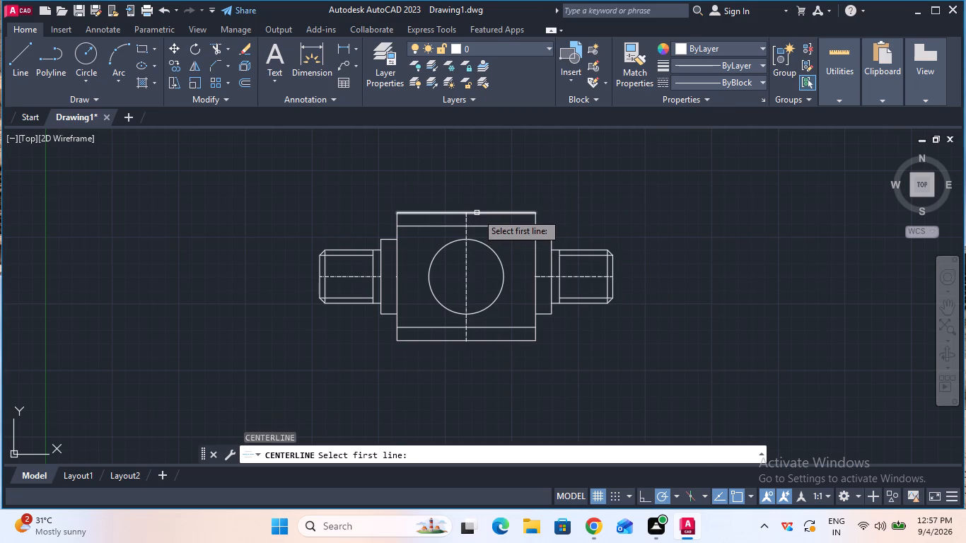
left_click(477, 213)
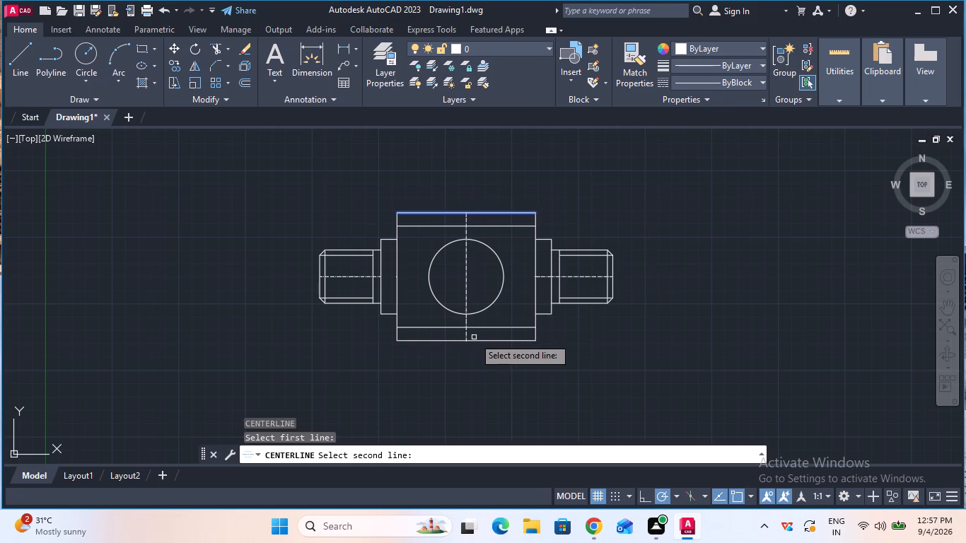
left_click(476, 342)
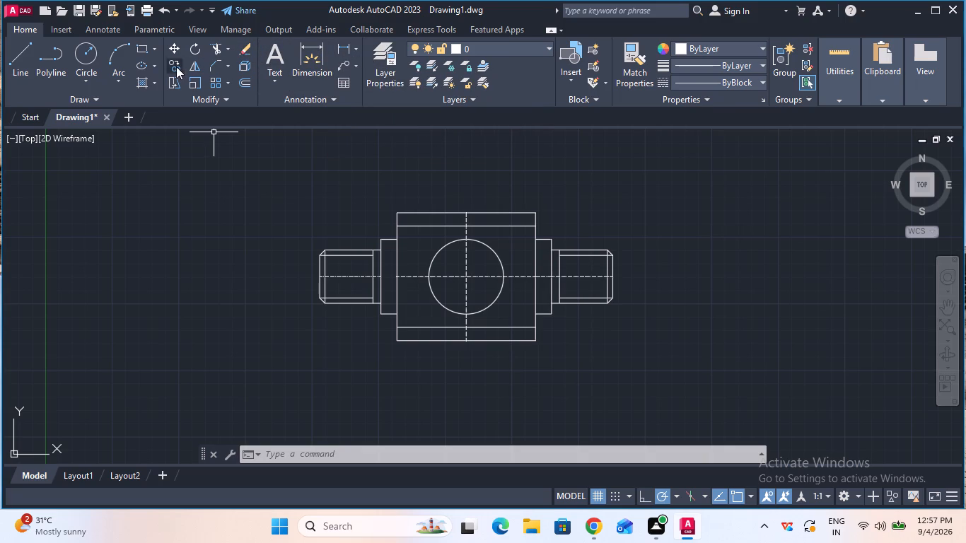
Set the current linetype to CENTER2.
left_click(708, 67)
left_click(708, 67)
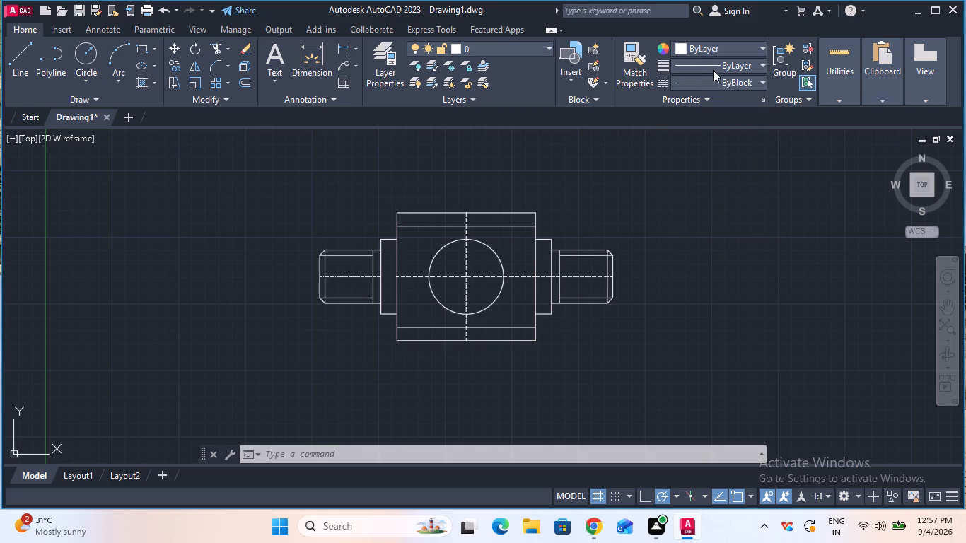
left_click(718, 80)
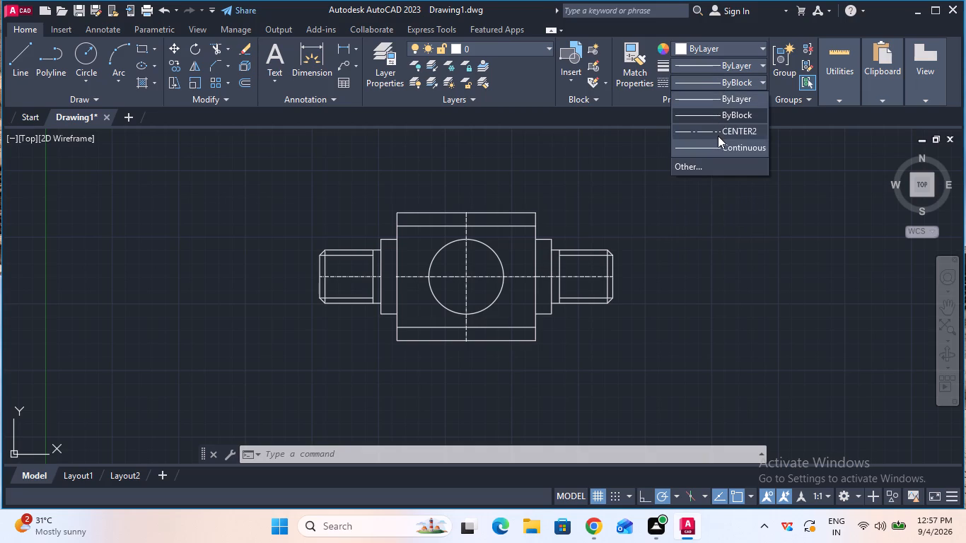
left_click(718, 136)
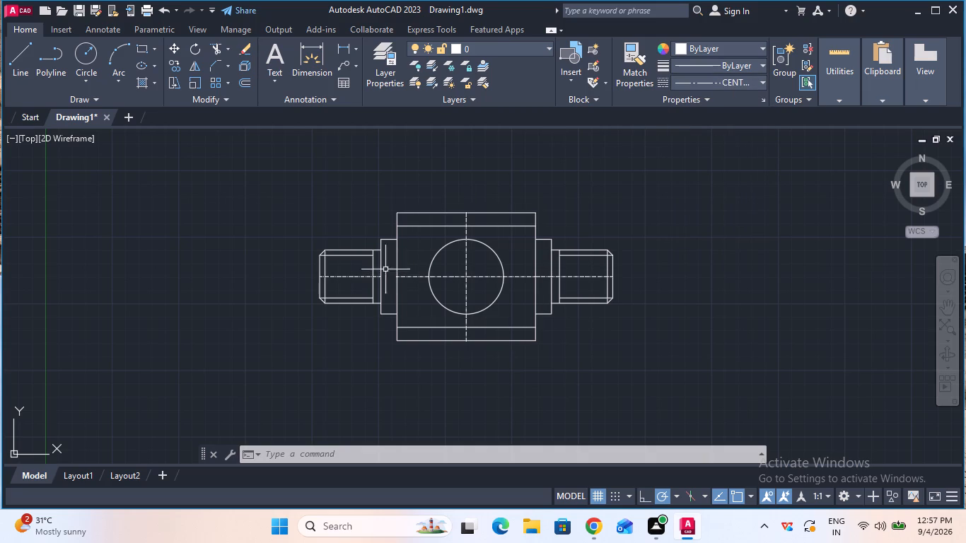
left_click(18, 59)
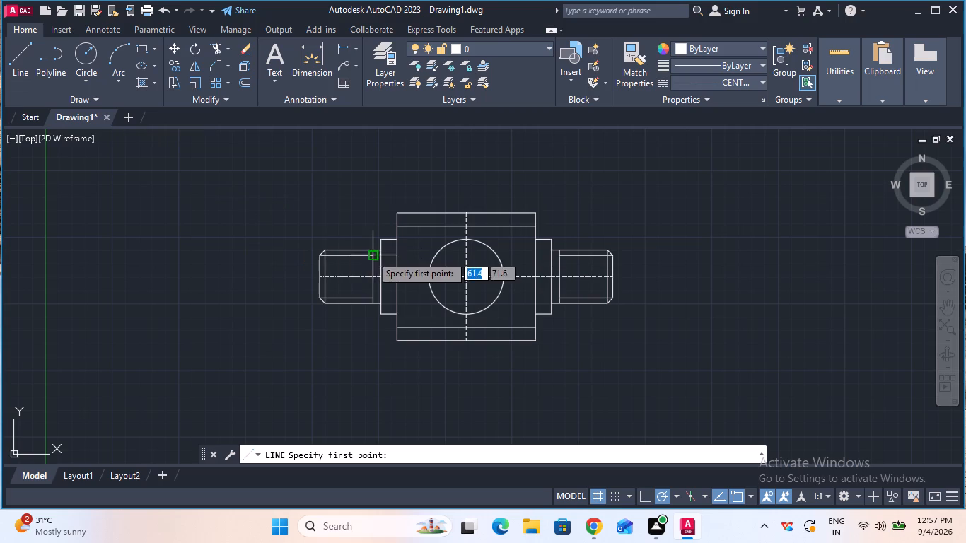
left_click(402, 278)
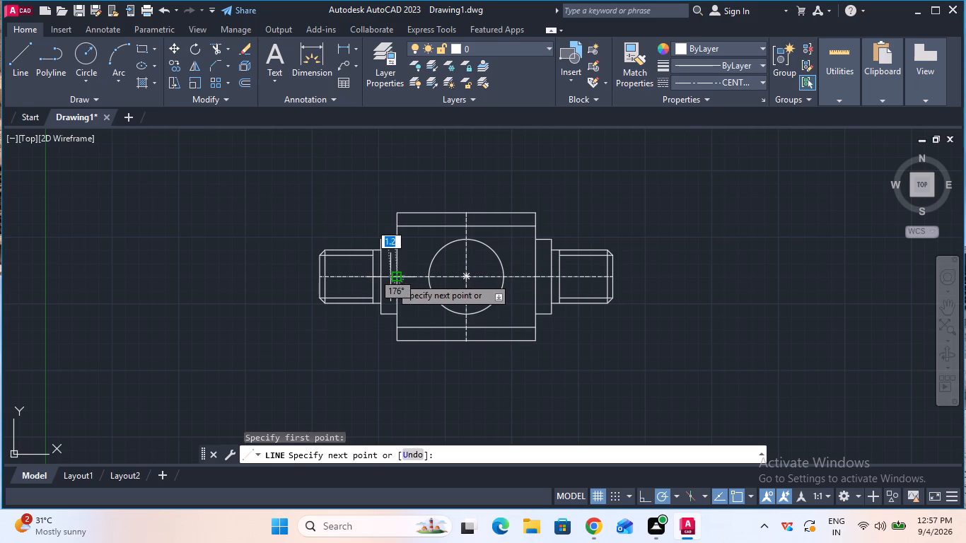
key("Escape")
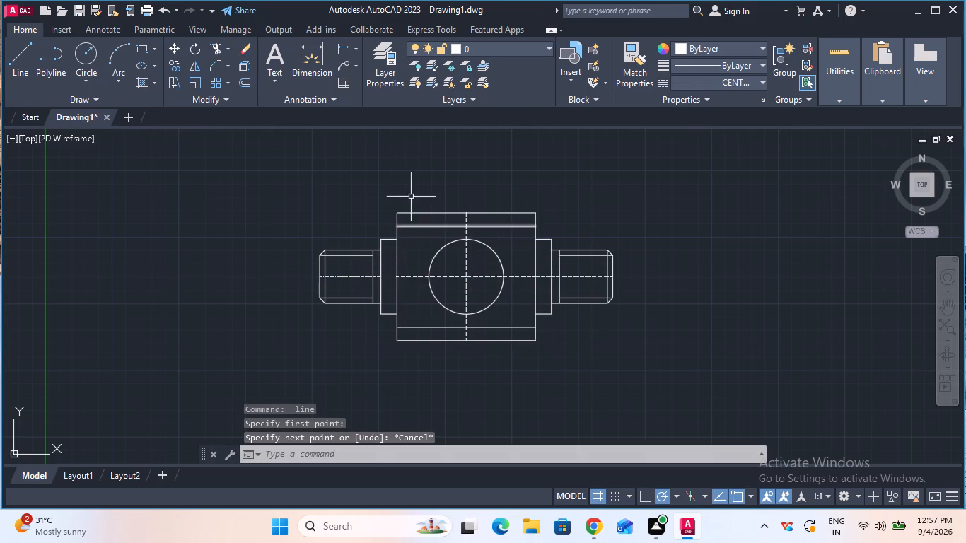
Add a horizontal centerline across the left tab, between its top and bottom edges.
type("cl")
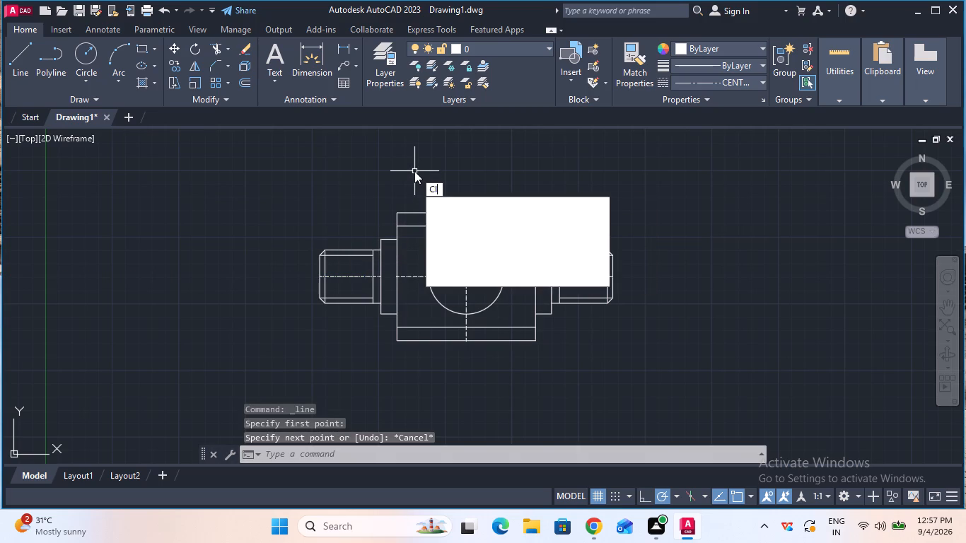
left_click(458, 202)
left_click(391, 240)
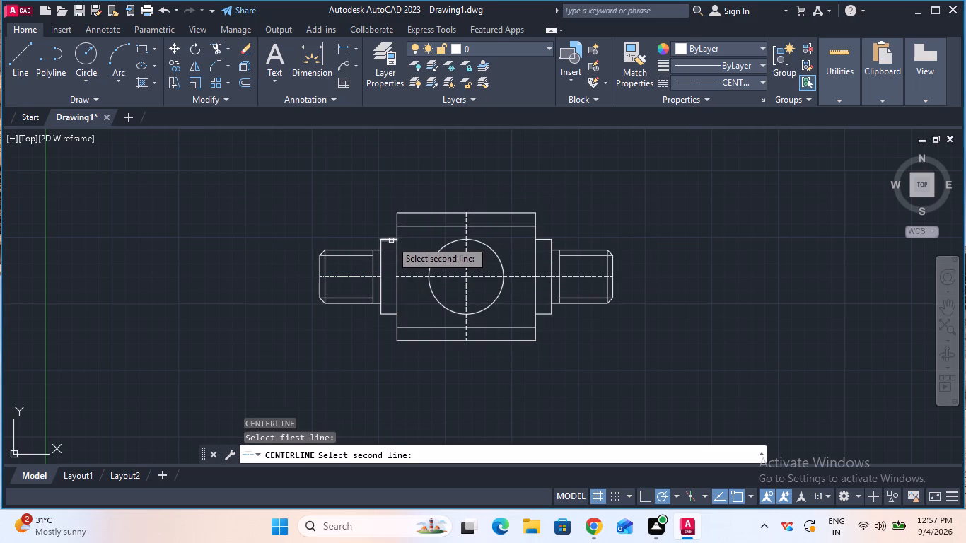
left_click(387, 315)
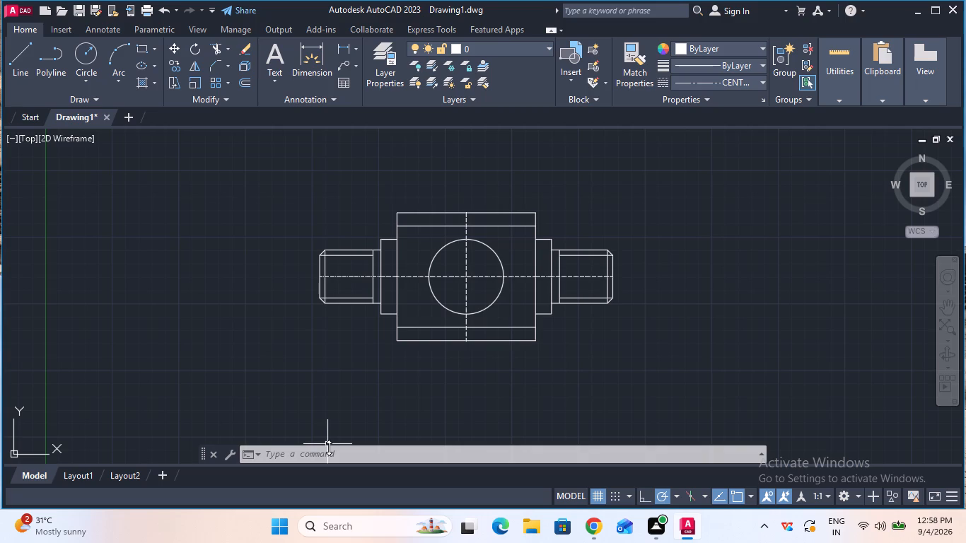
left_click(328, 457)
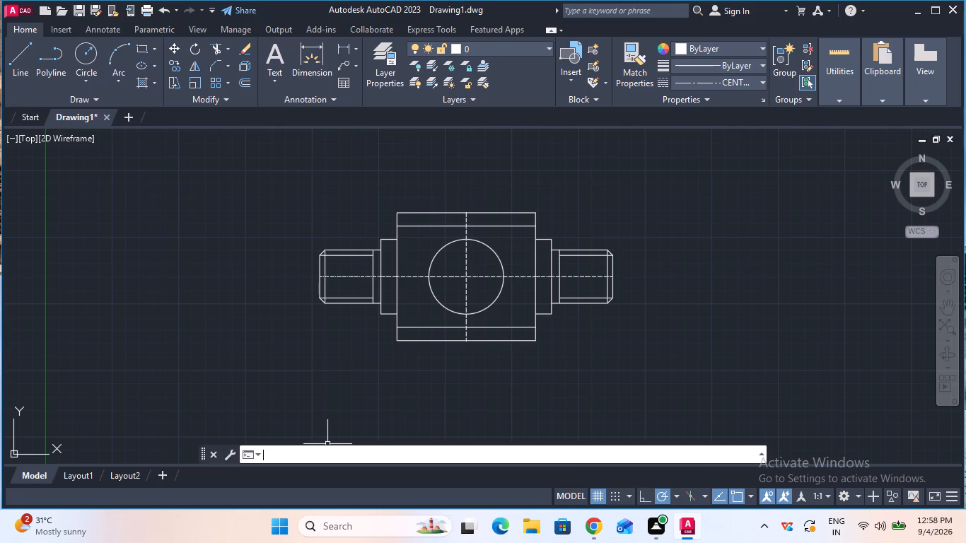
Set the drawing units' length precision to 0, without decimal places.
type("units")
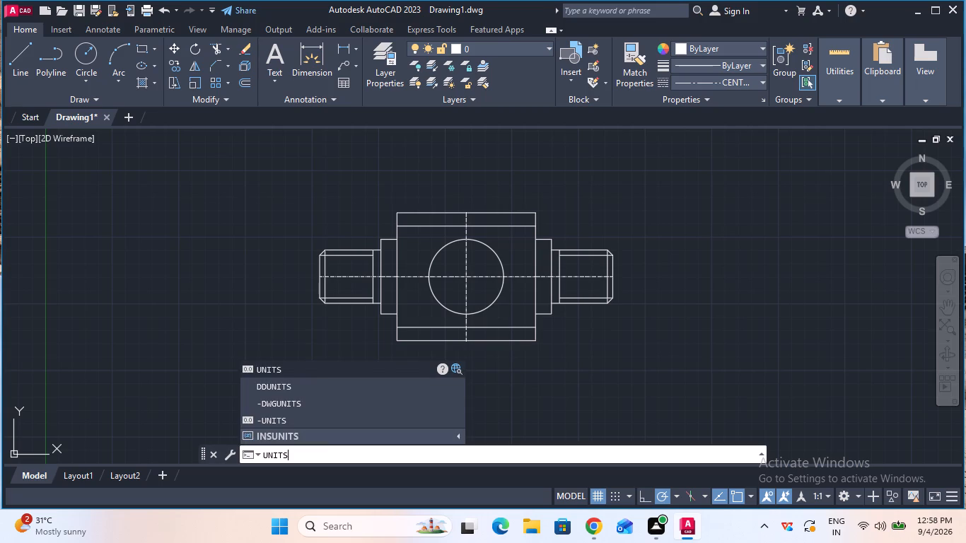
left_click(351, 365)
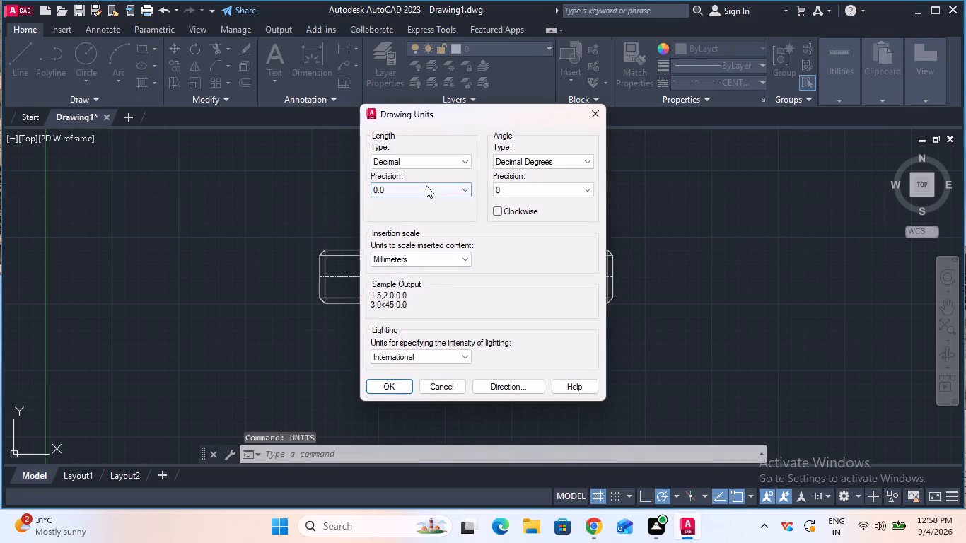
left_click(426, 185)
left_click(426, 200)
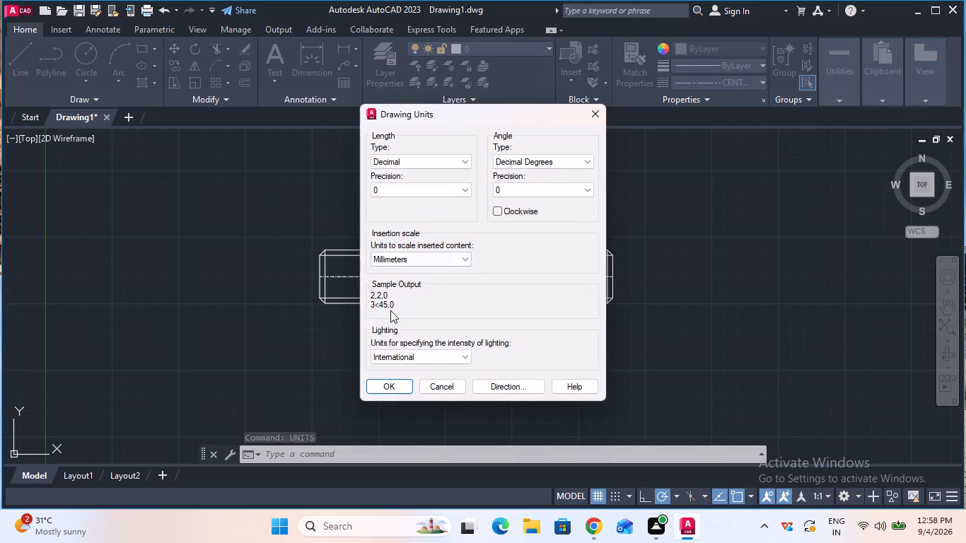
left_click(385, 387)
Set the Standard dimension style's linear primary units precision to 0 and make the style current.
left_click(358, 448)
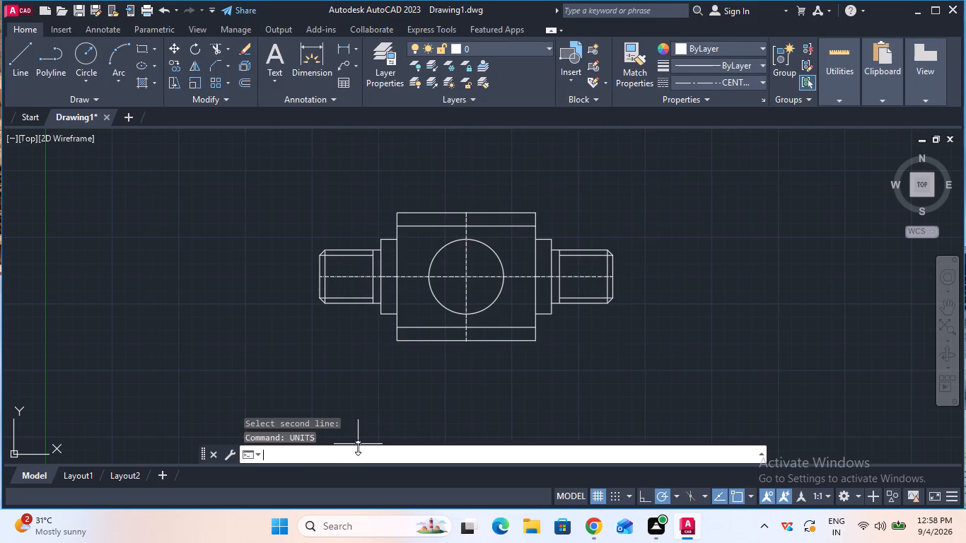
key("d")
key("Return")
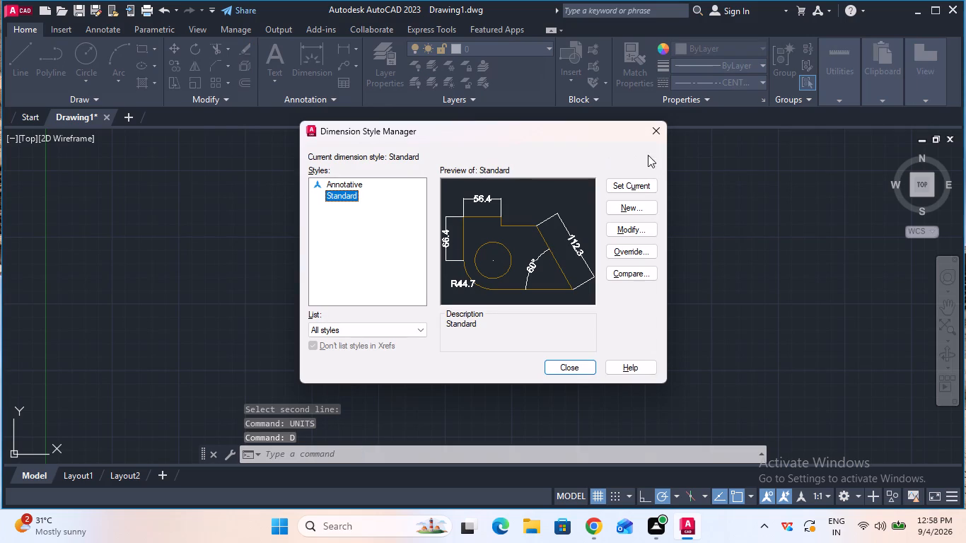
left_click(633, 228)
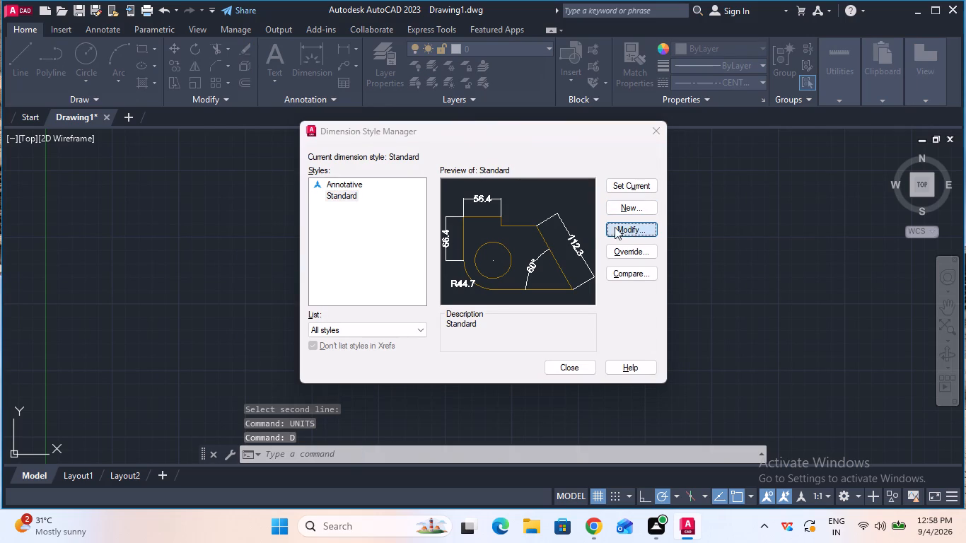
left_click(452, 153)
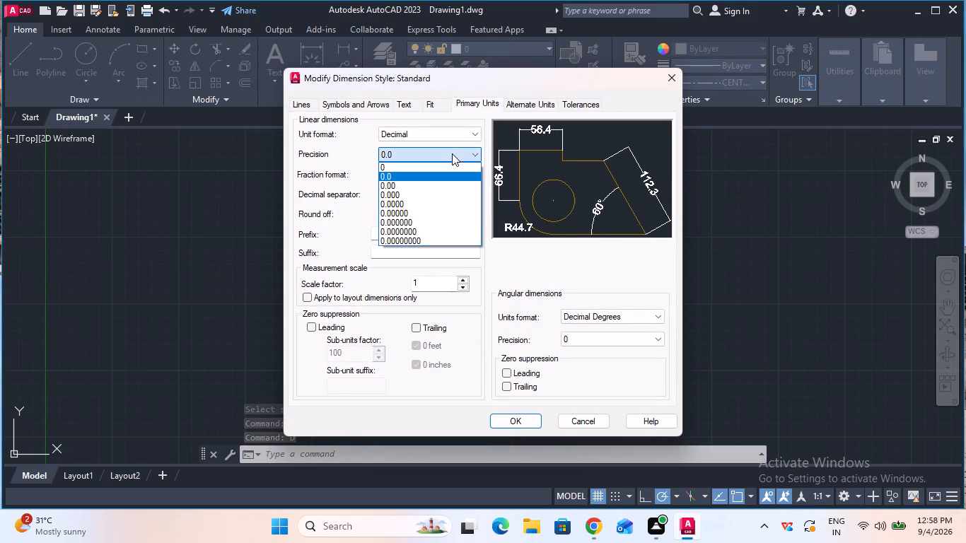
left_click(454, 168)
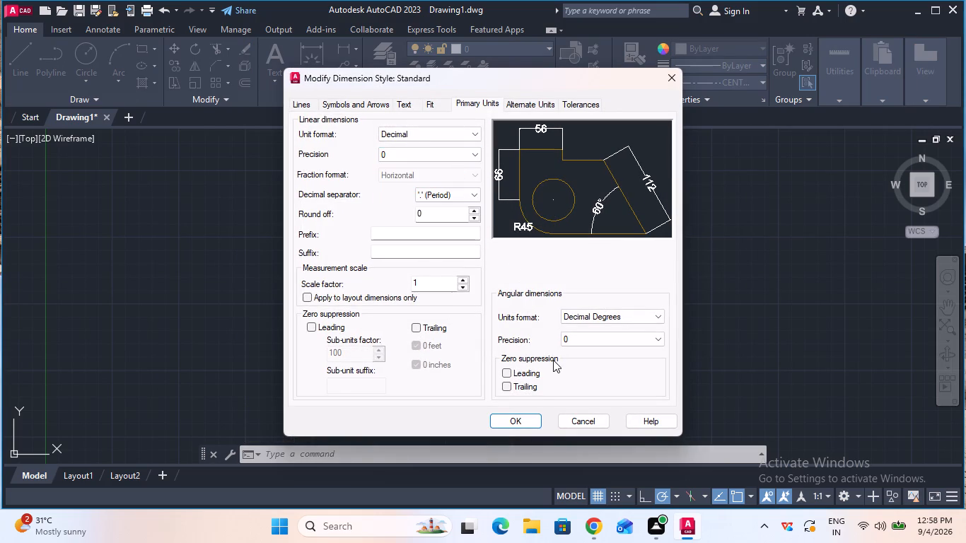
left_click(522, 414)
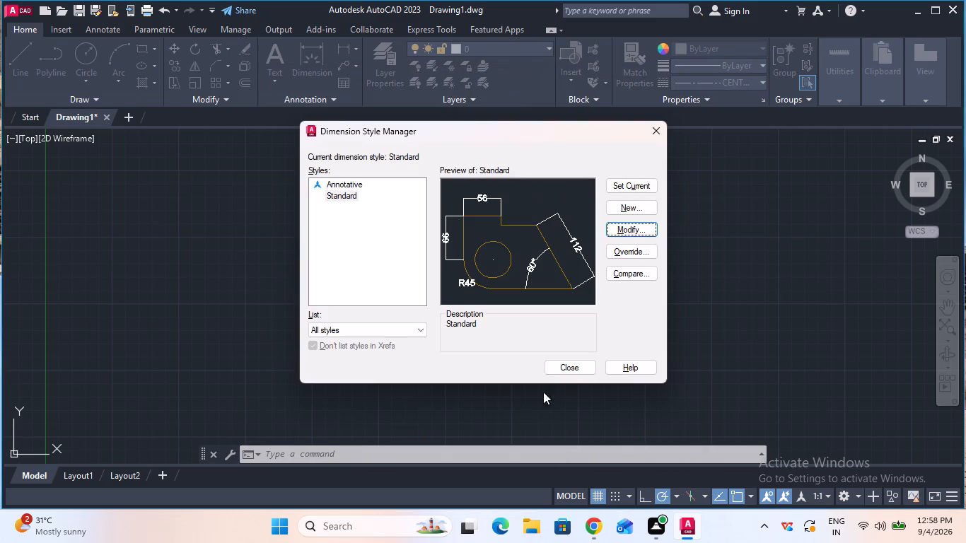
left_click(632, 180)
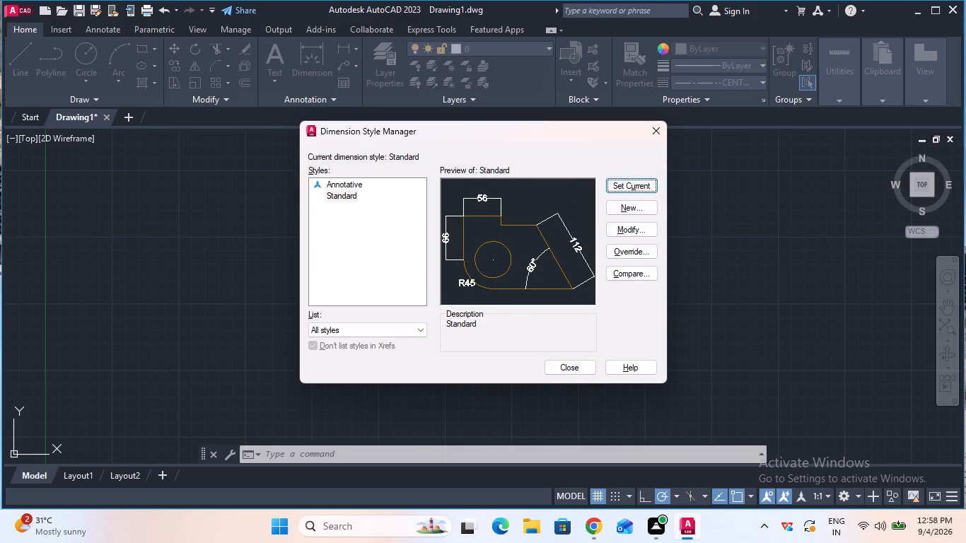
left_click(570, 370)
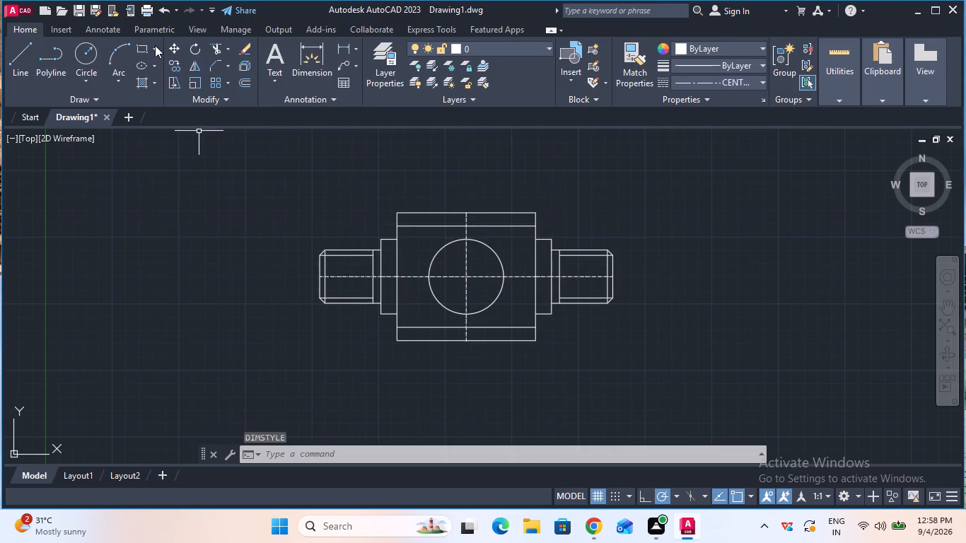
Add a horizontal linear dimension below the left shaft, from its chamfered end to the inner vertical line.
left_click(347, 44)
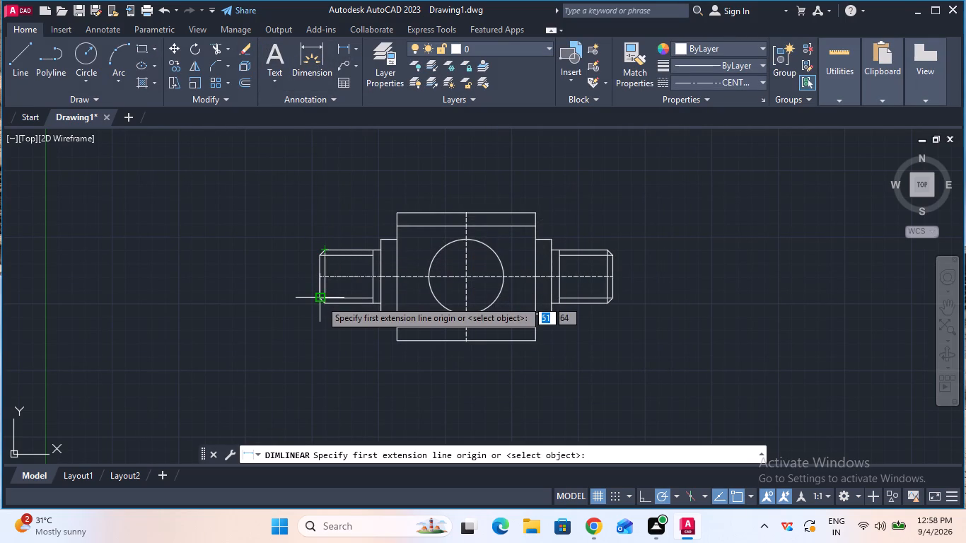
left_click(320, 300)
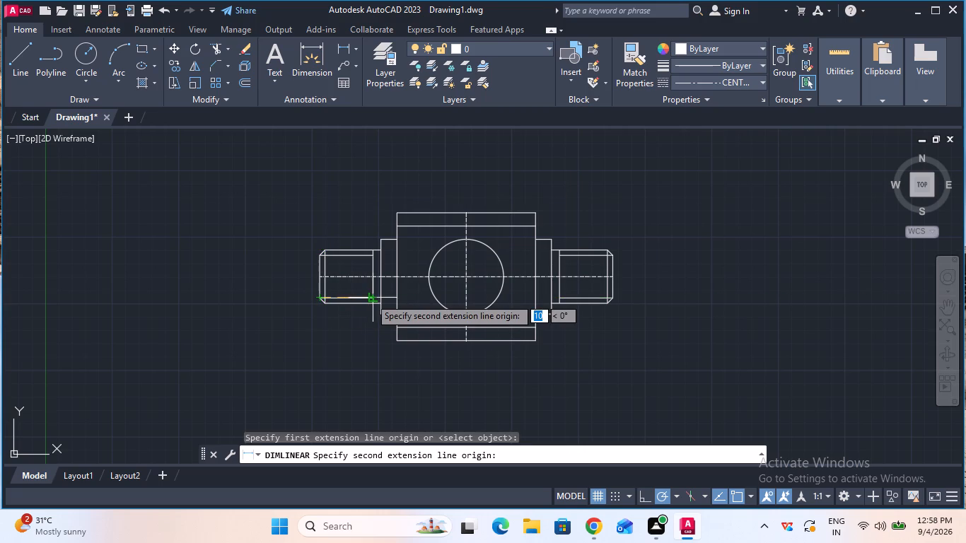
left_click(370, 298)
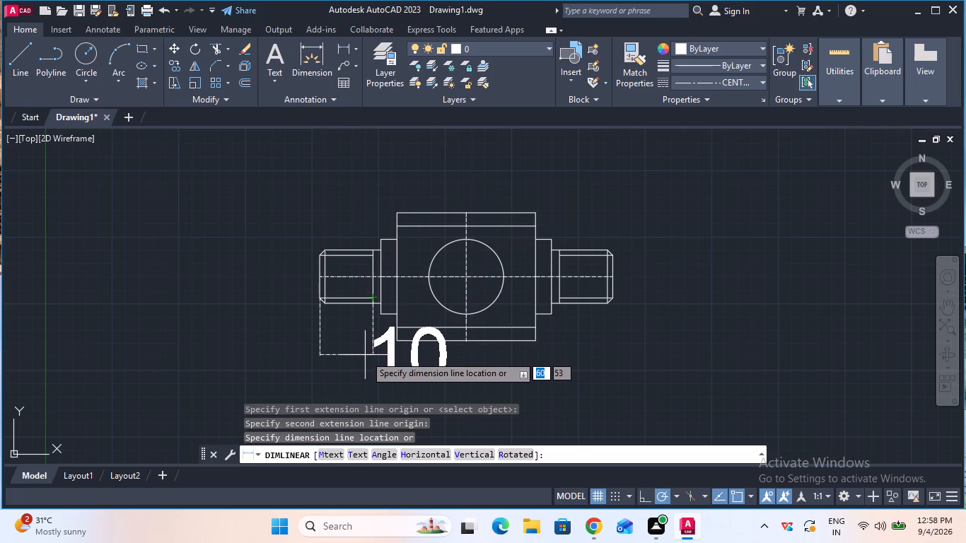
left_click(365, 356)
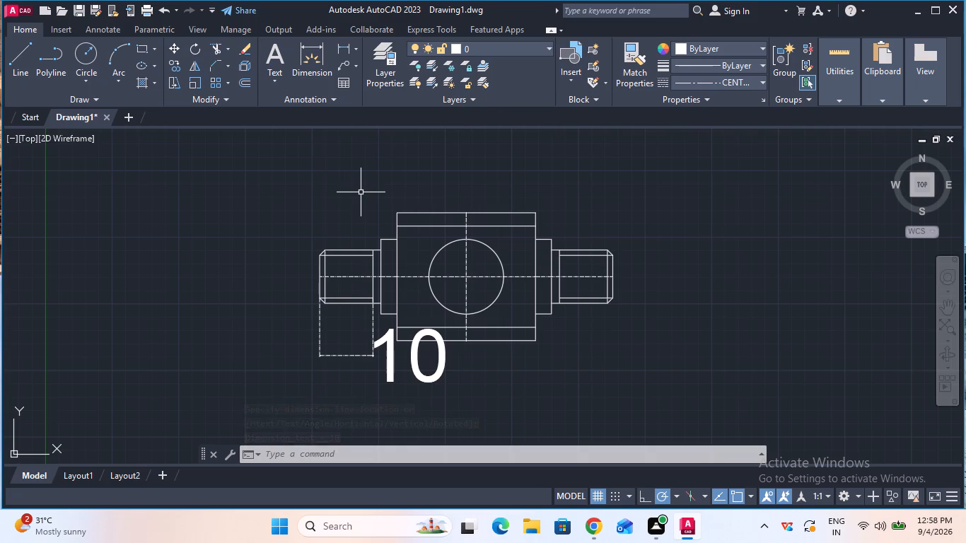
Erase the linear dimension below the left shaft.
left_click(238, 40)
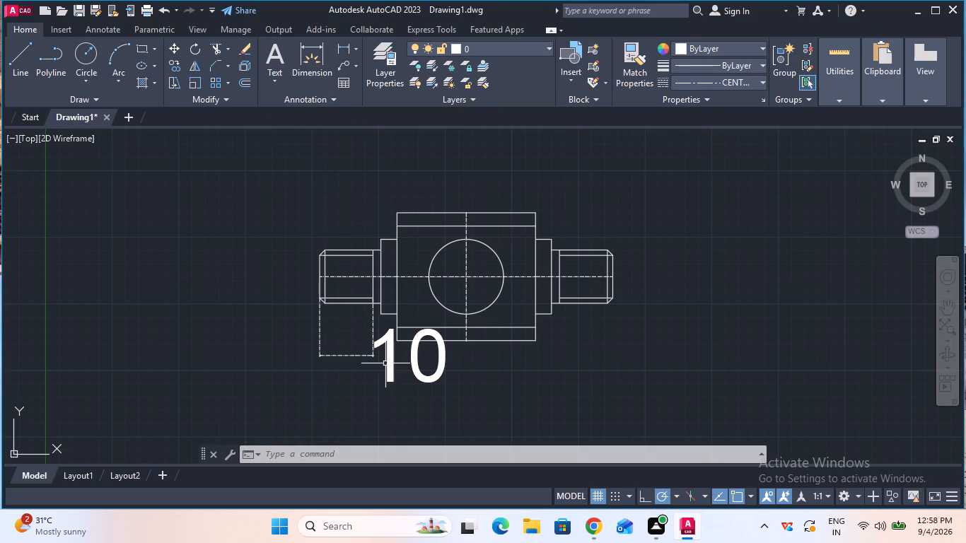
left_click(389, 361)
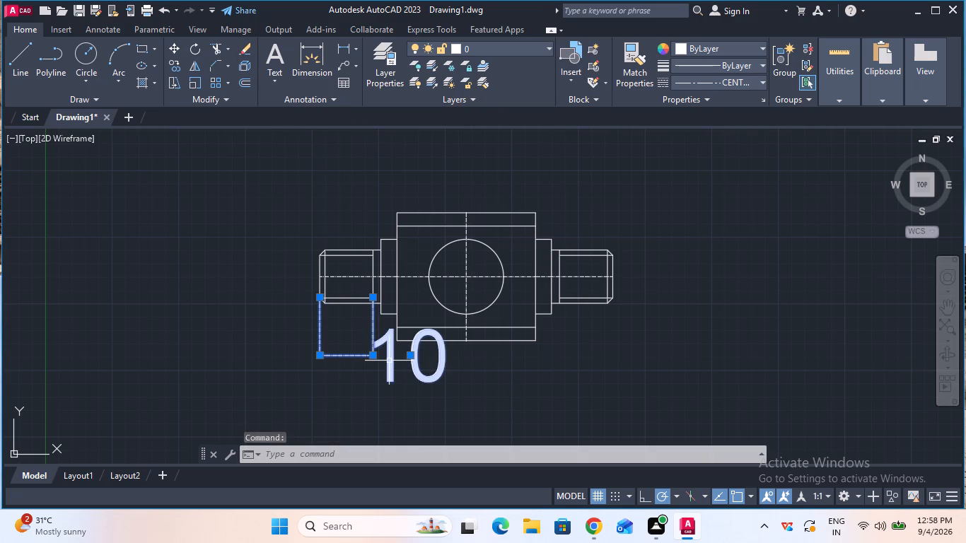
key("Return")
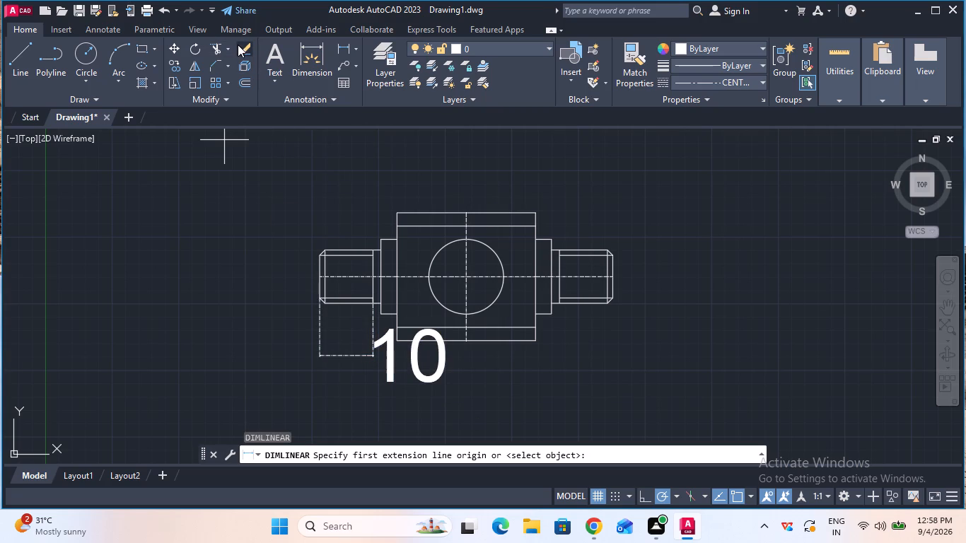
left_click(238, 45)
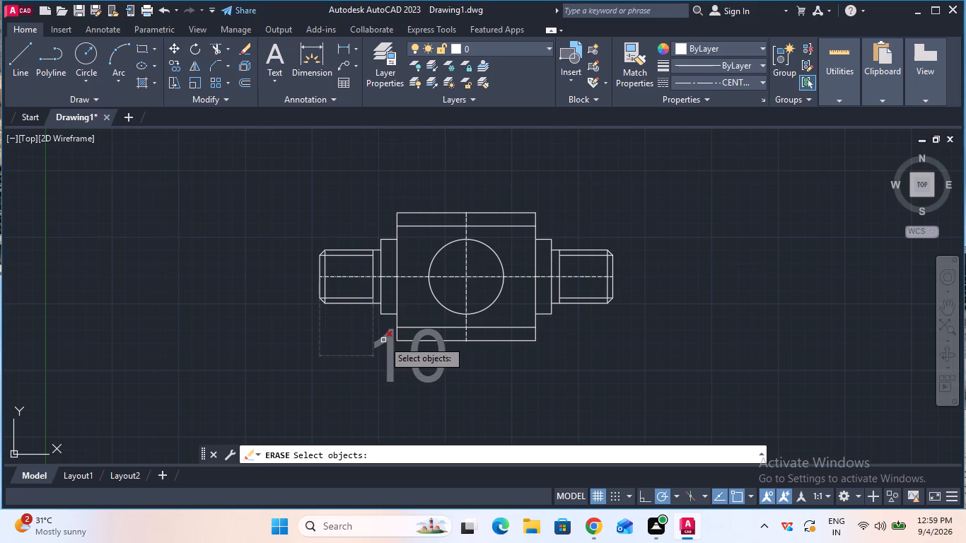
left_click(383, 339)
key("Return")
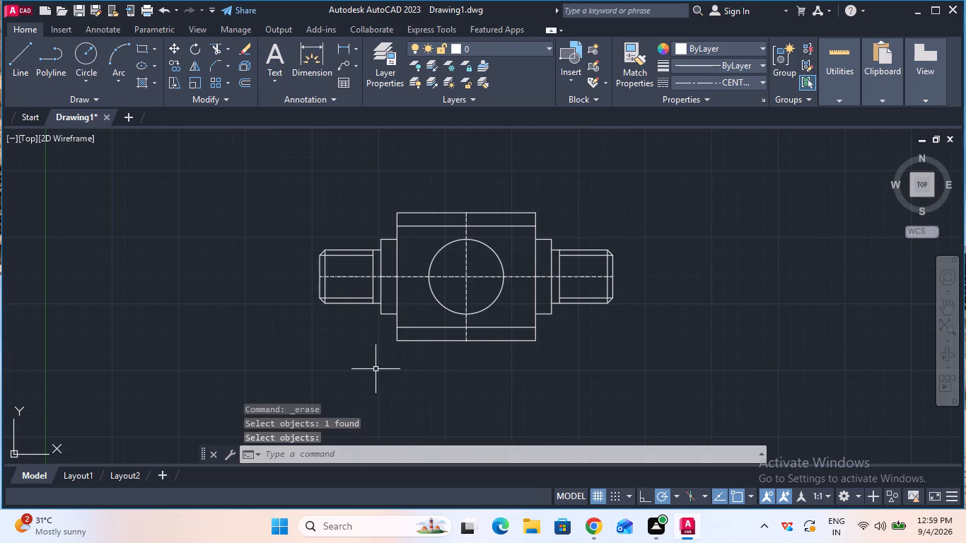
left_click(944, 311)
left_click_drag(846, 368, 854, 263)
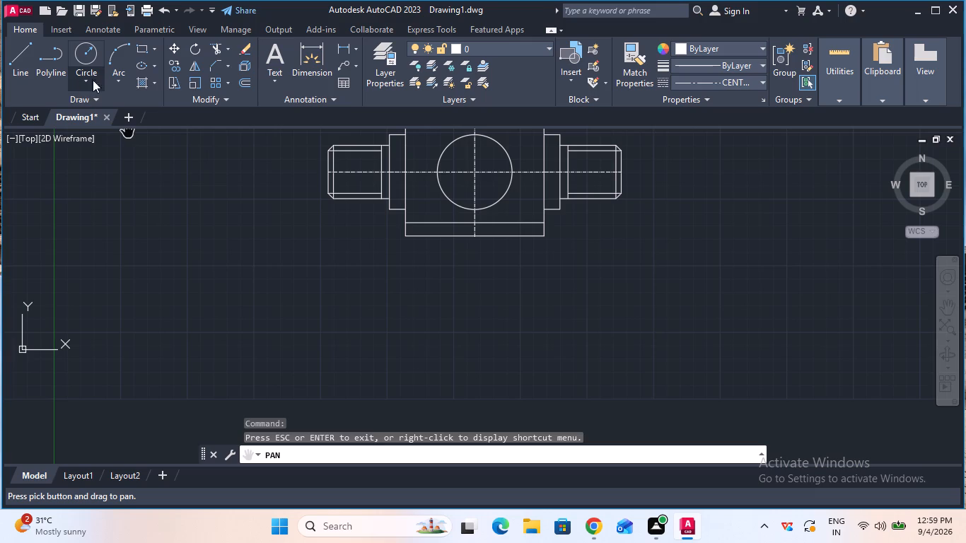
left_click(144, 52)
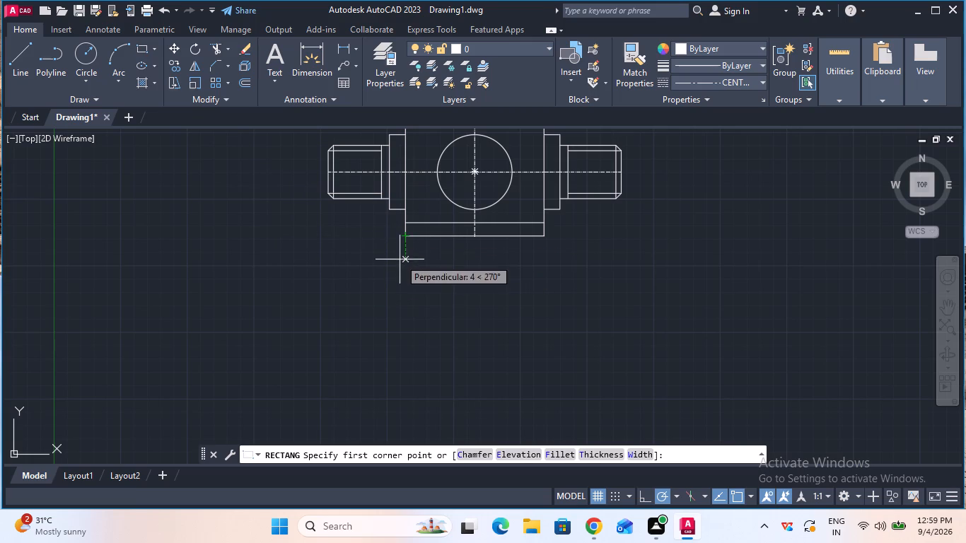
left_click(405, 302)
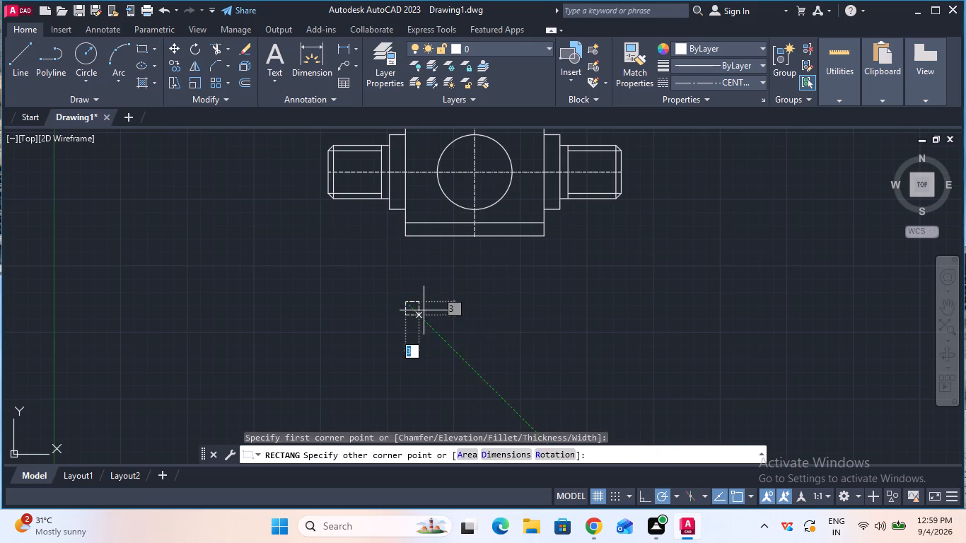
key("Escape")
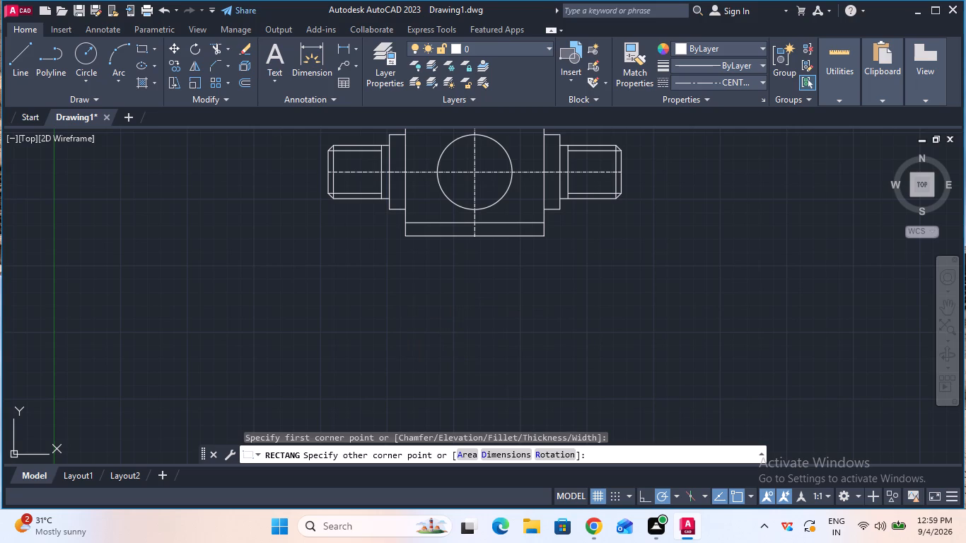
Set the current linetype to ByBlock.
left_click(763, 82)
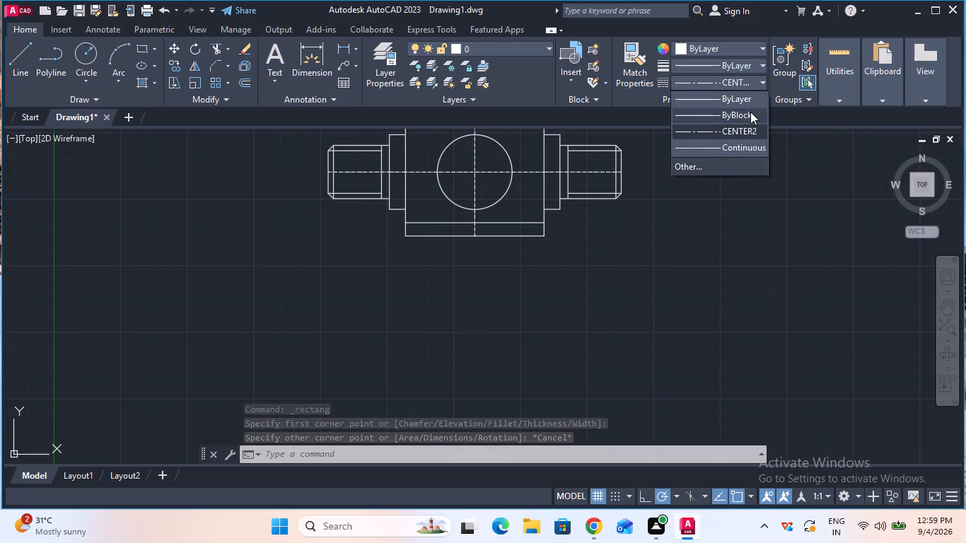
left_click(750, 112)
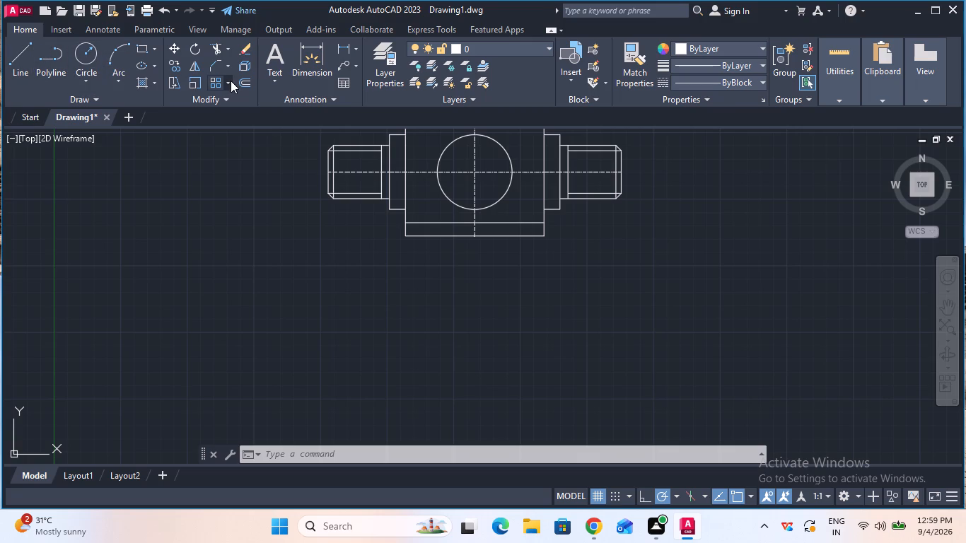
Draw a 26 by 15 mm rectangle about 16 mm below the body, aligned with the body's left edge.
left_click(145, 49)
left_click(405, 320)
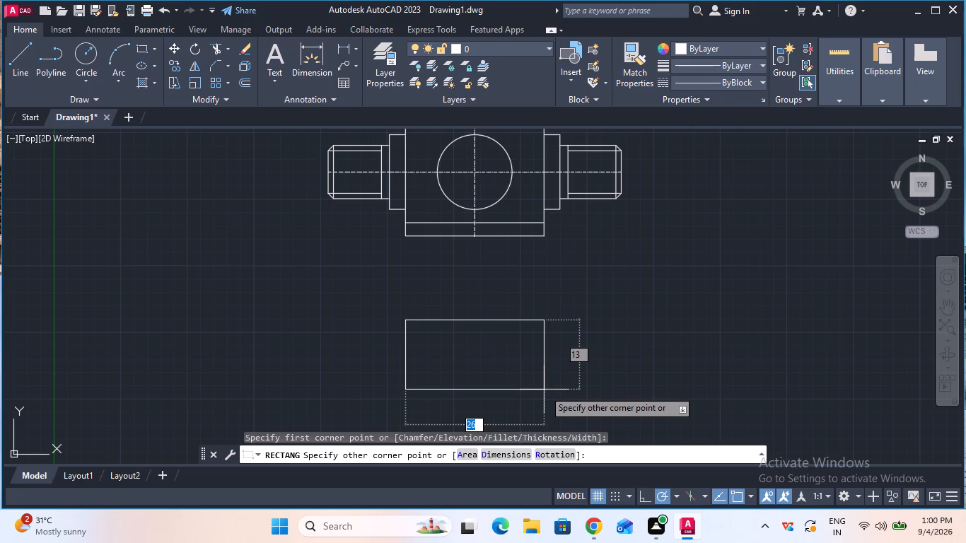
key("2")
key("6")
key("Tab")
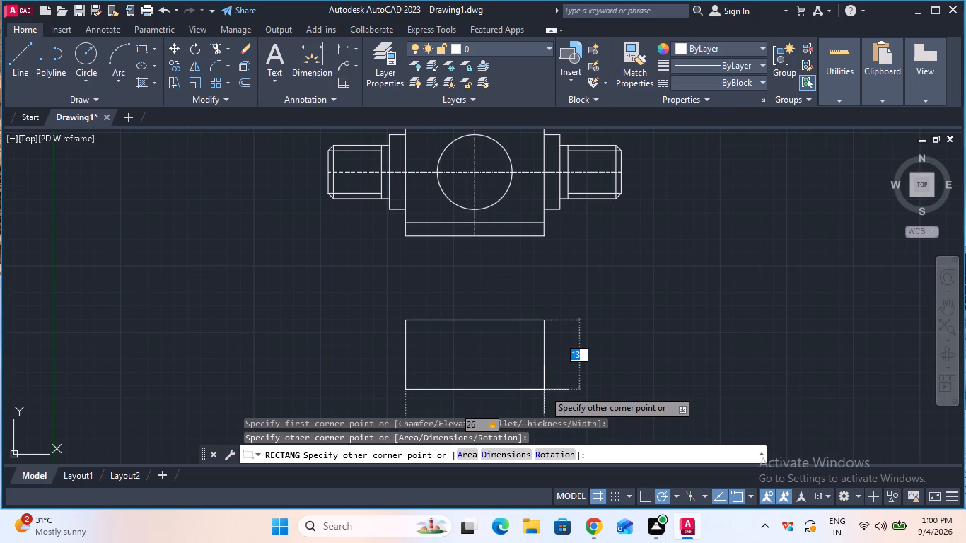
type("15")
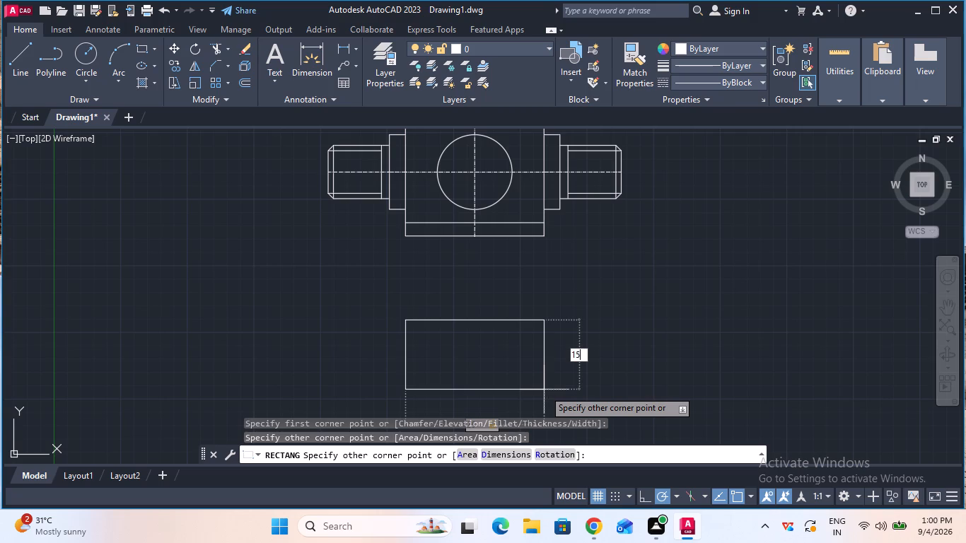
key("Return")
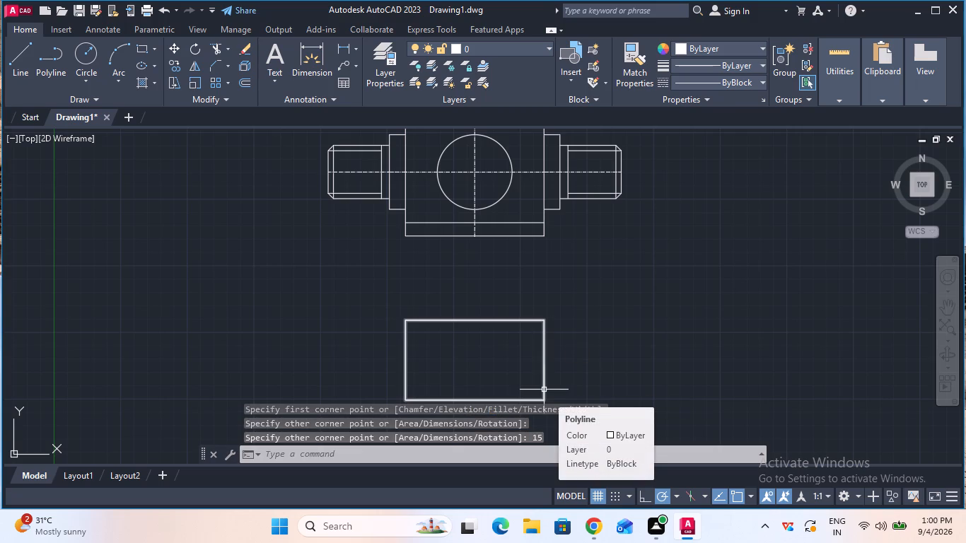
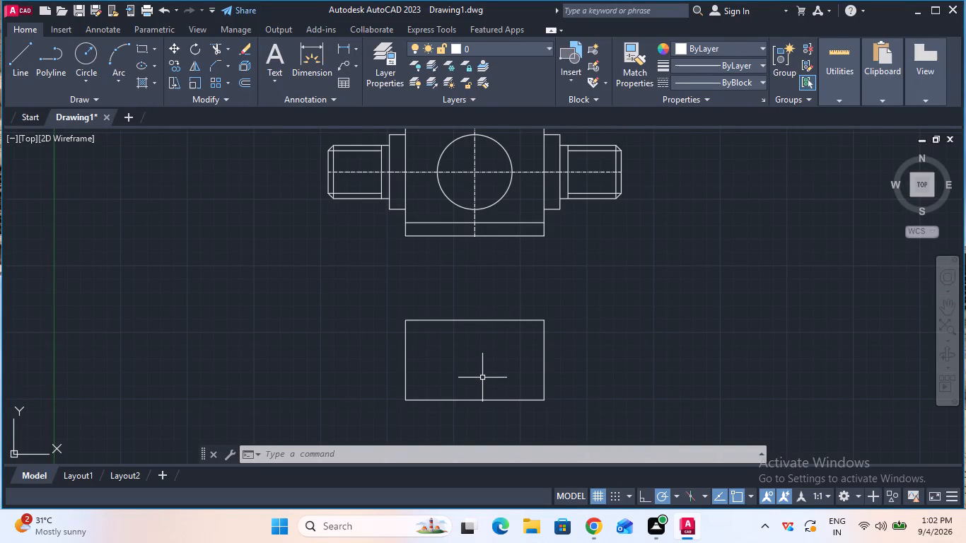
Add a vertical centerline midway between the left and right edges of the lower rectangle.
key("c")
key("l")
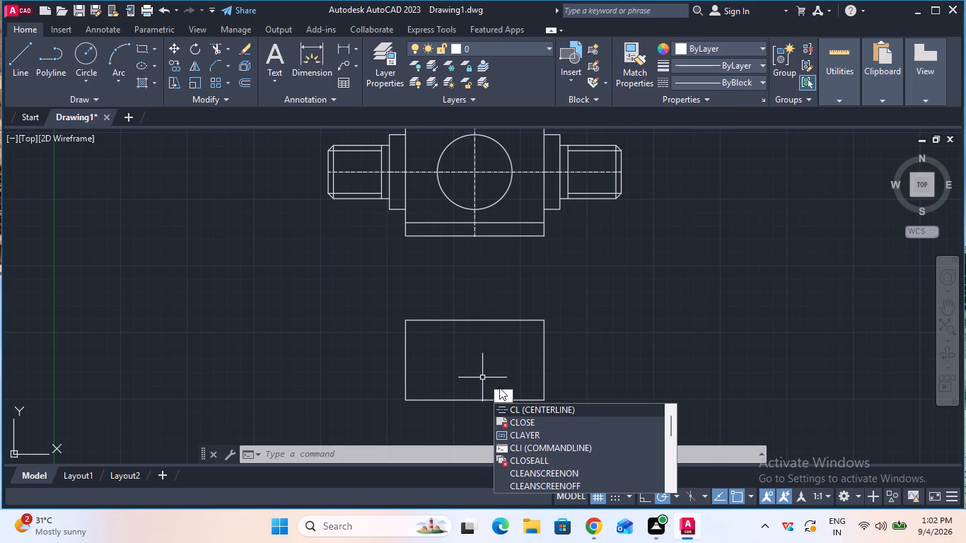
double_click(535, 407)
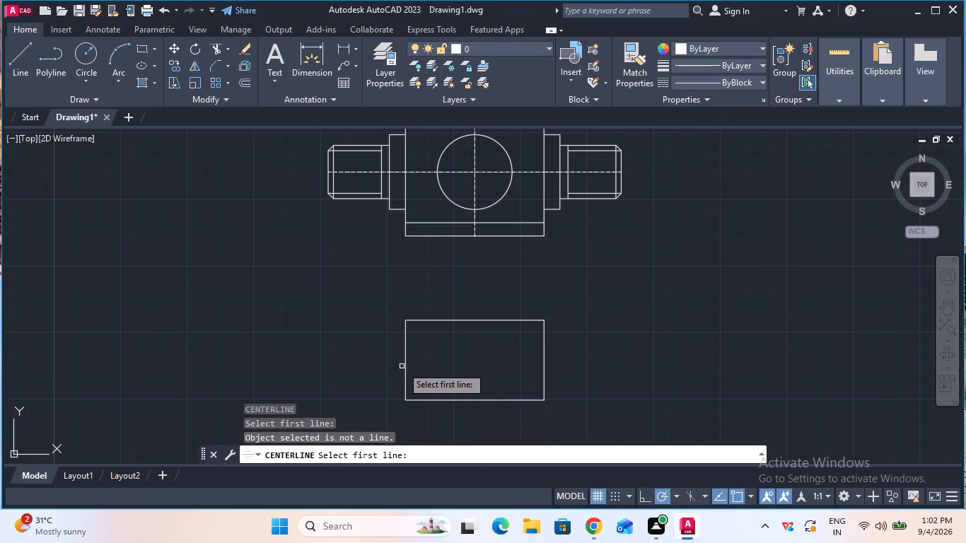
left_click(405, 366)
left_click(543, 383)
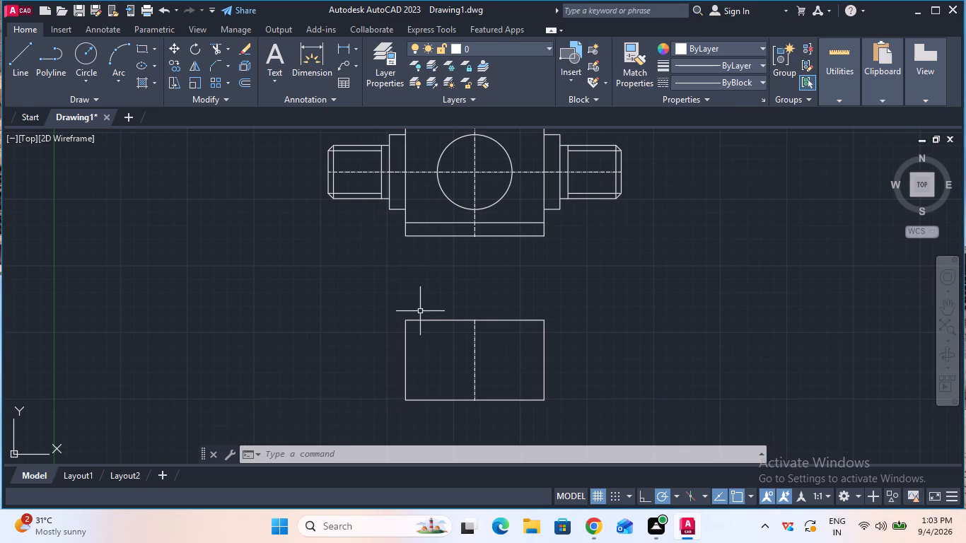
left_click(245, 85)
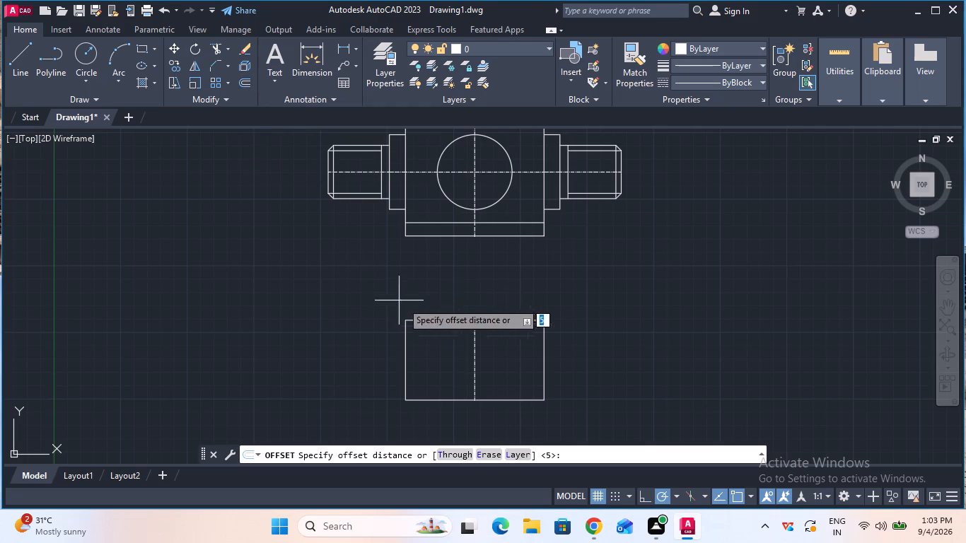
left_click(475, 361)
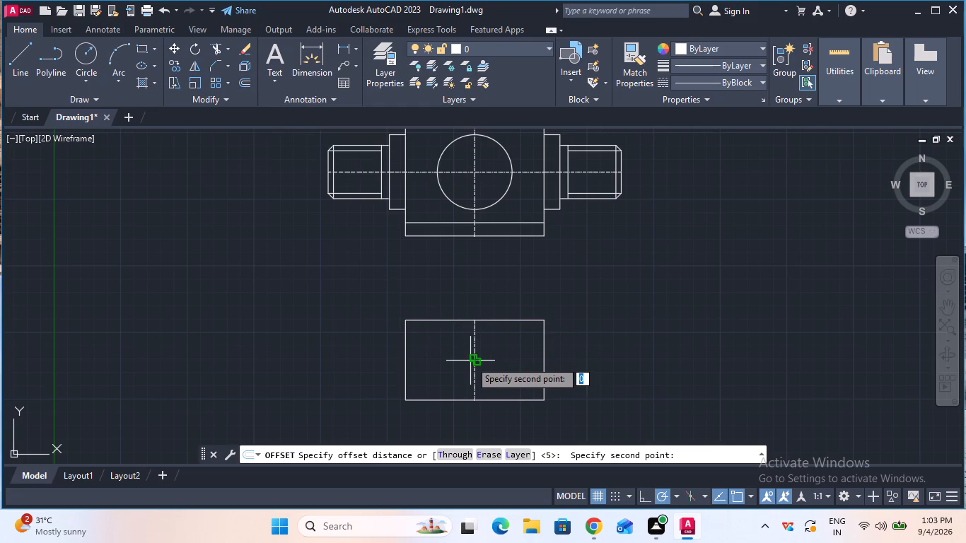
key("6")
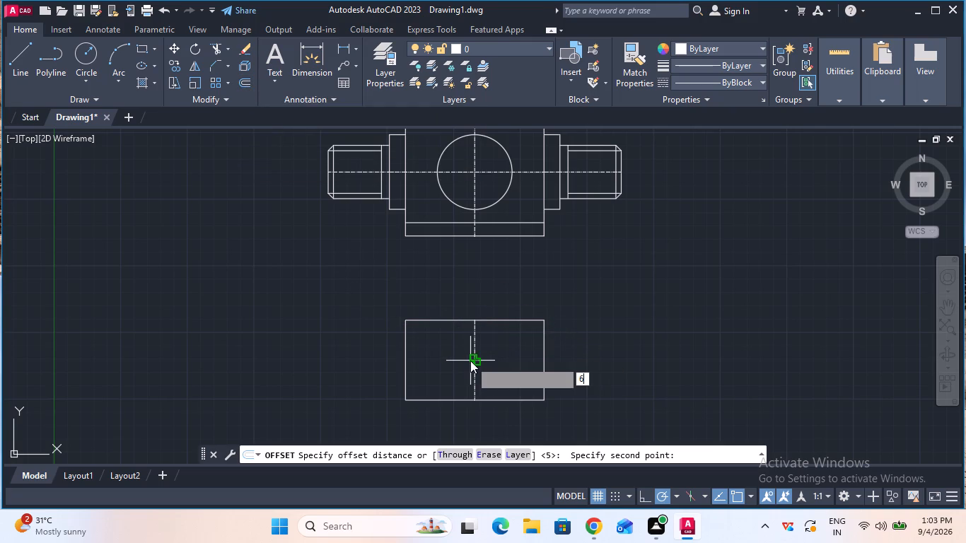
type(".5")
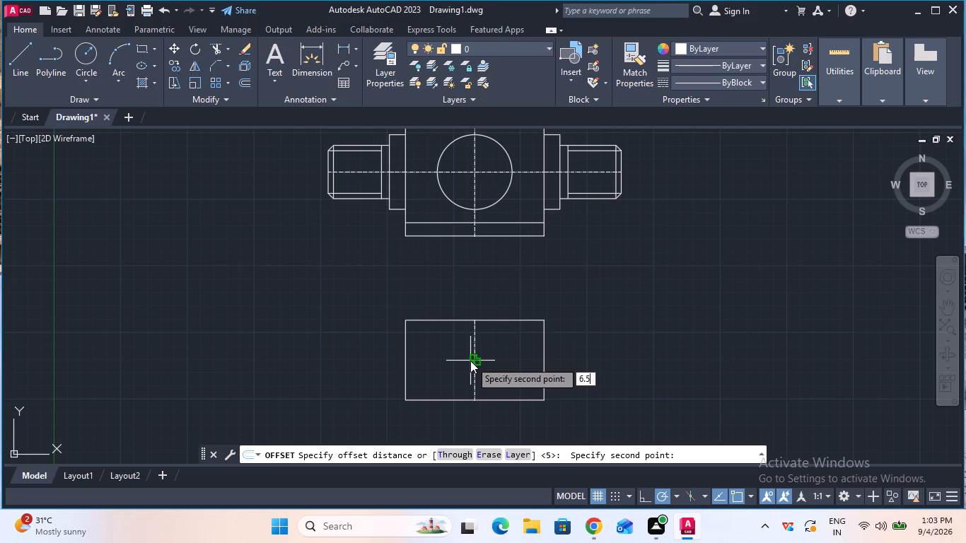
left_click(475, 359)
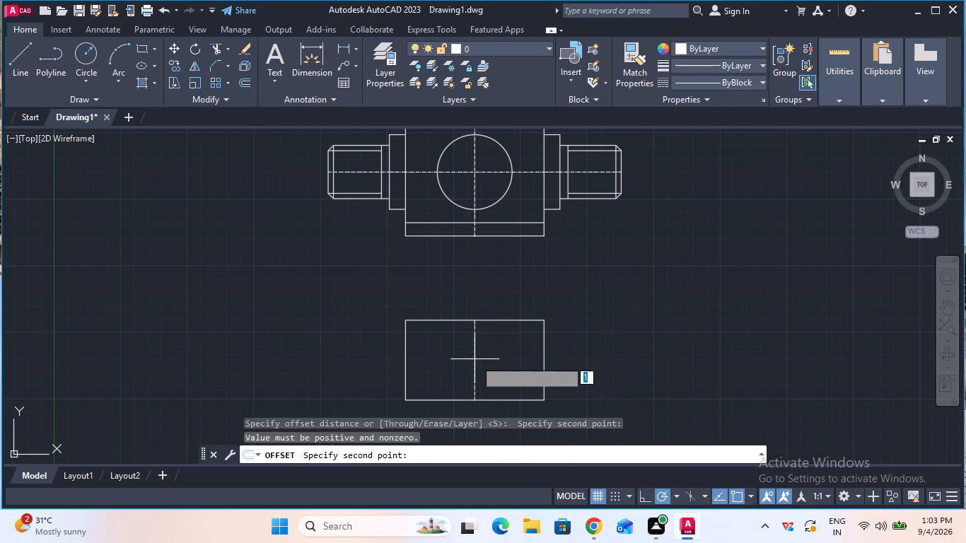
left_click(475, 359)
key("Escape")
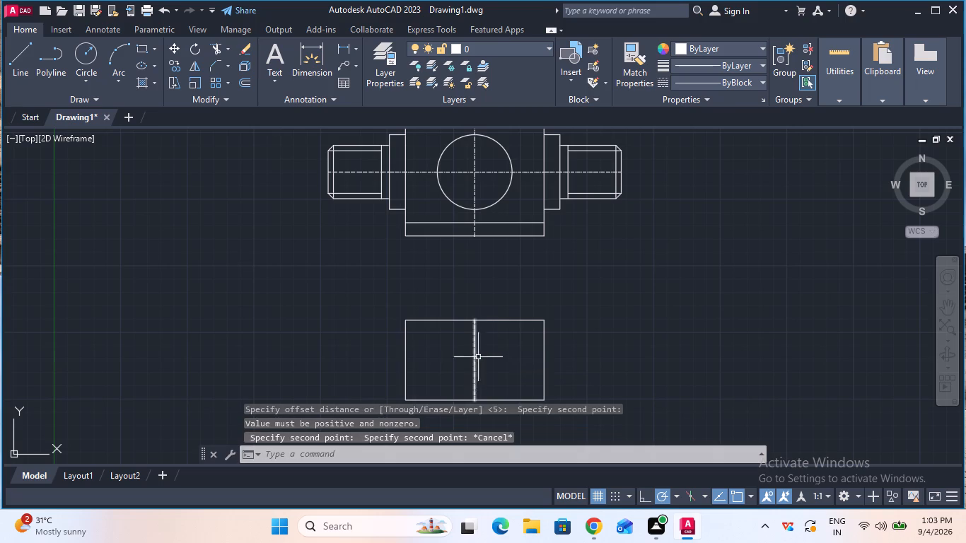
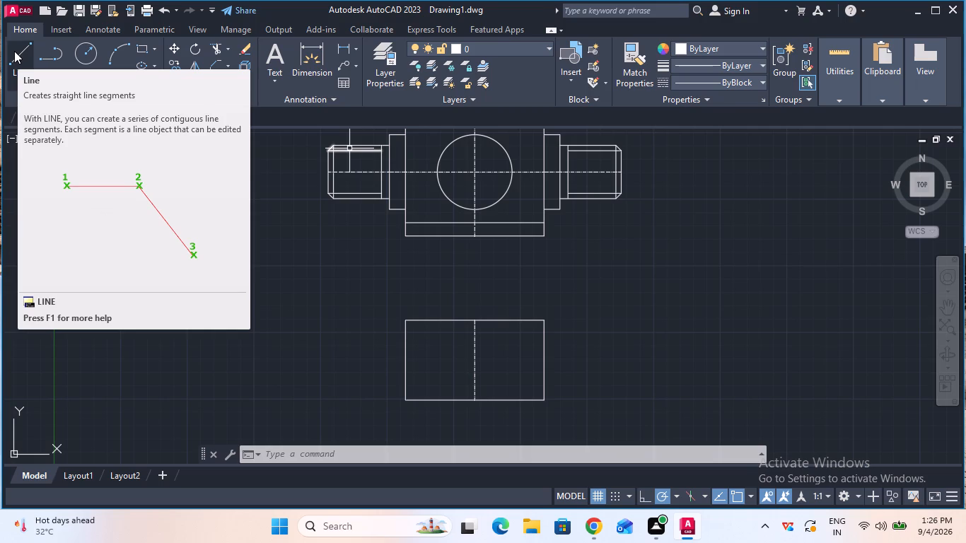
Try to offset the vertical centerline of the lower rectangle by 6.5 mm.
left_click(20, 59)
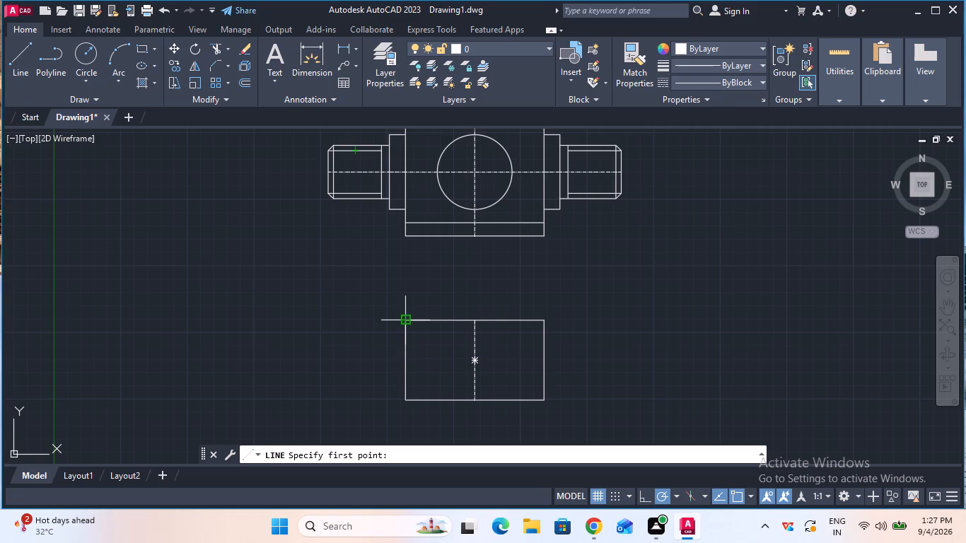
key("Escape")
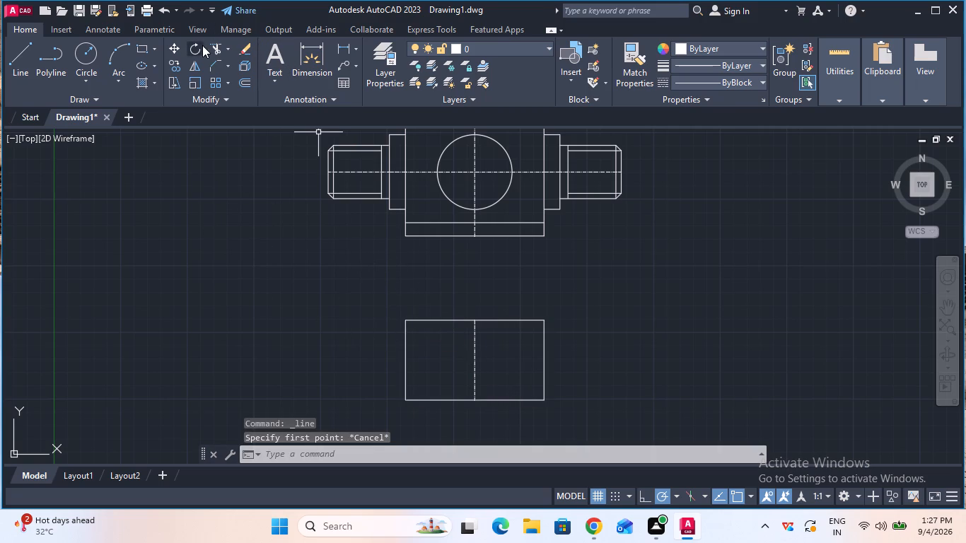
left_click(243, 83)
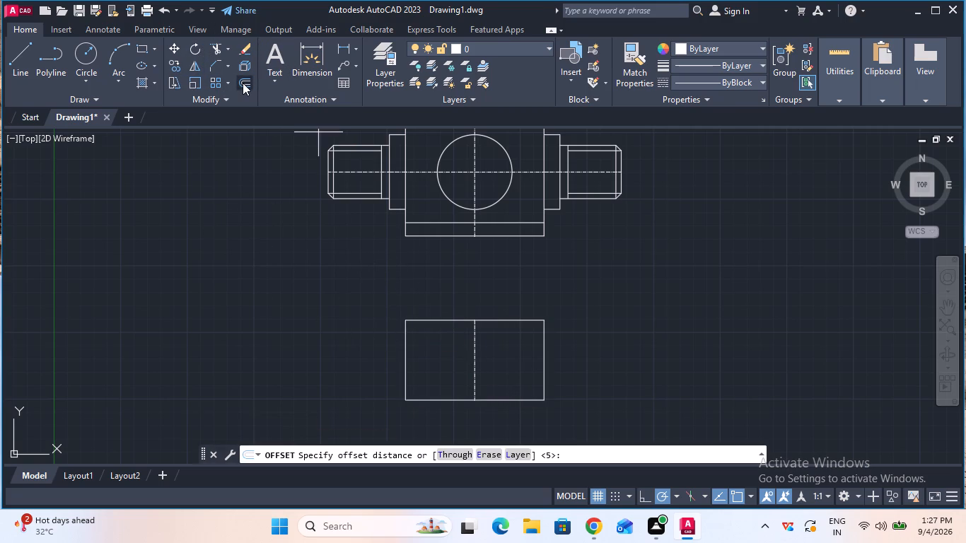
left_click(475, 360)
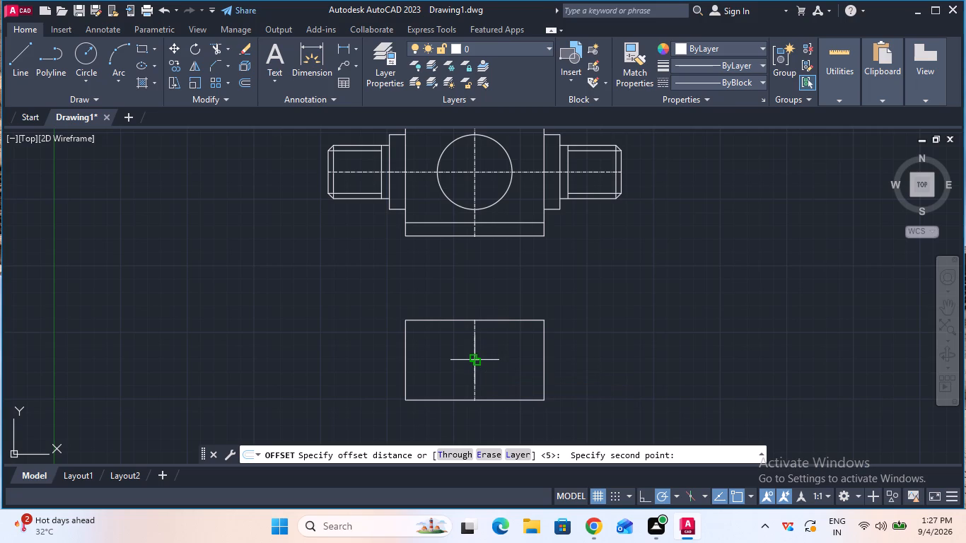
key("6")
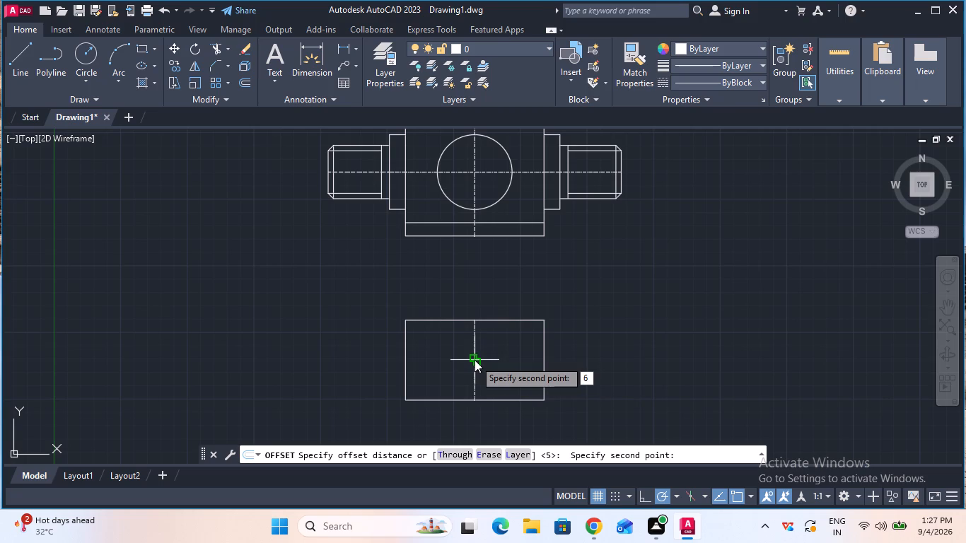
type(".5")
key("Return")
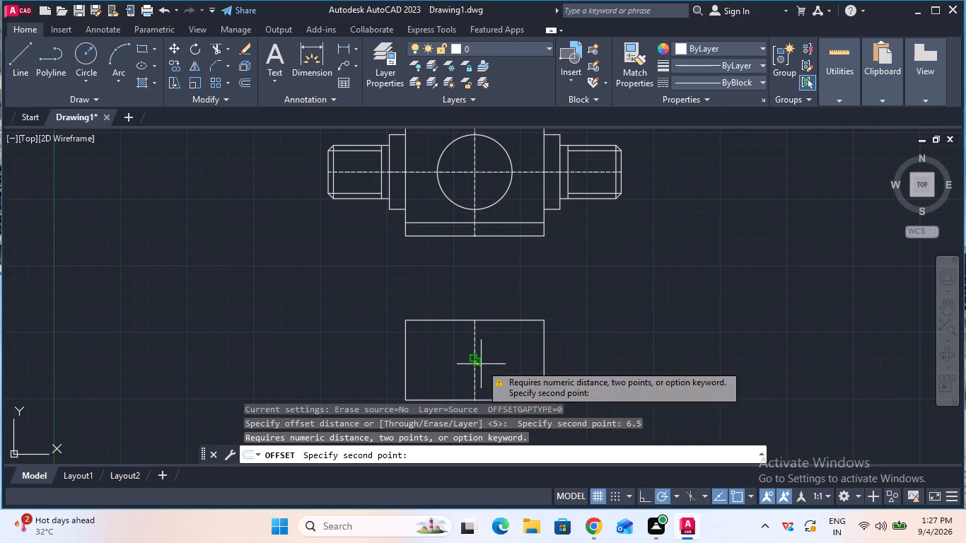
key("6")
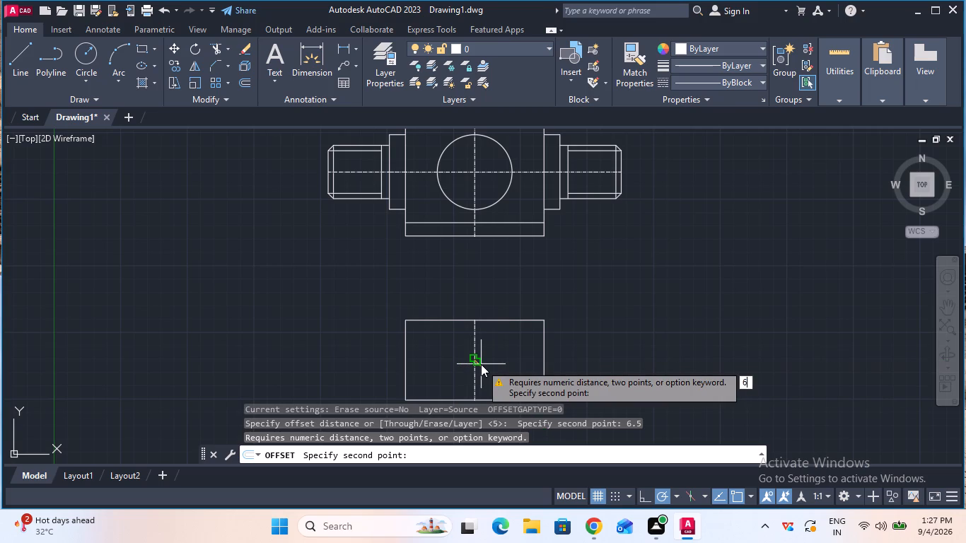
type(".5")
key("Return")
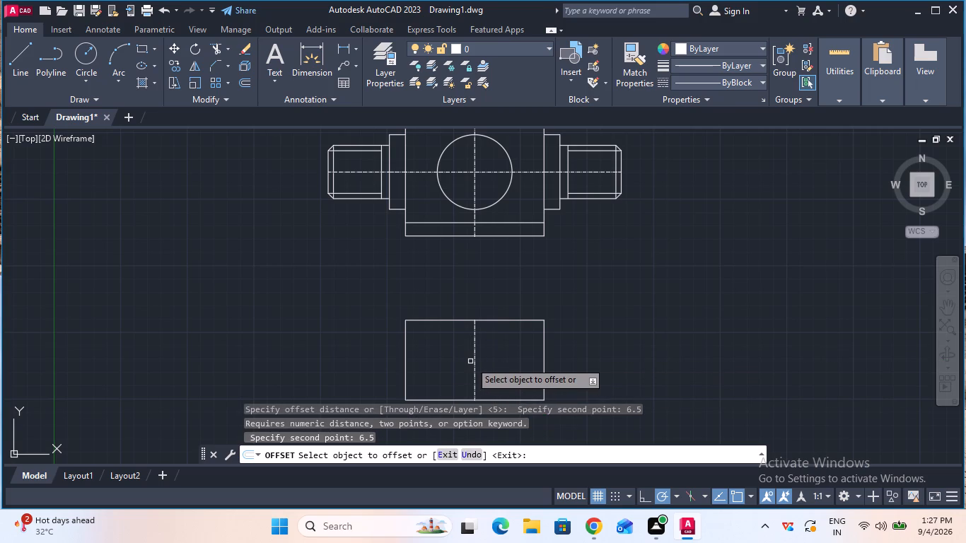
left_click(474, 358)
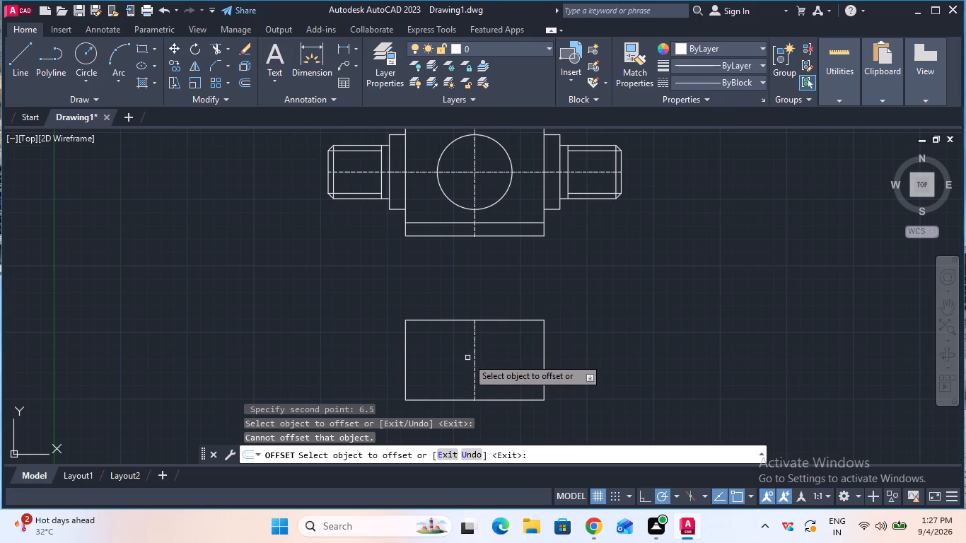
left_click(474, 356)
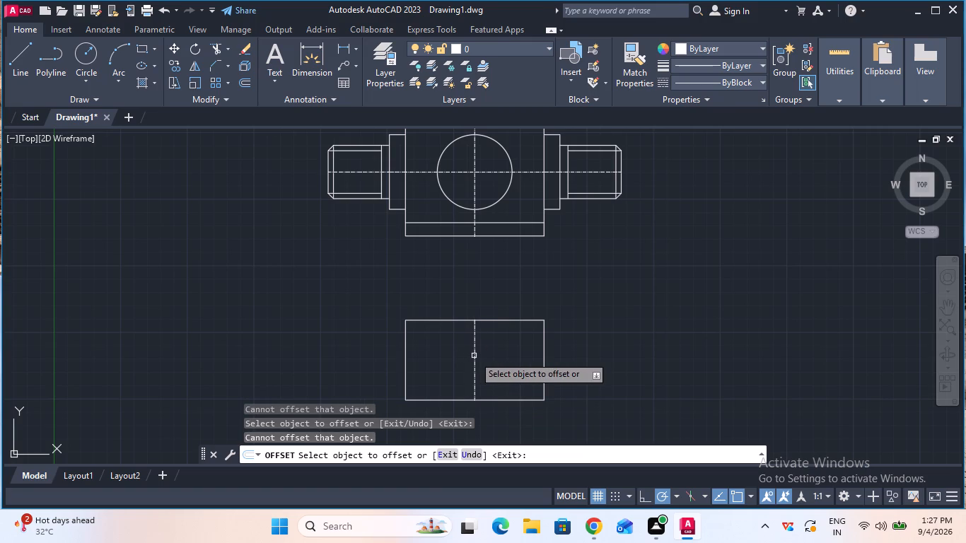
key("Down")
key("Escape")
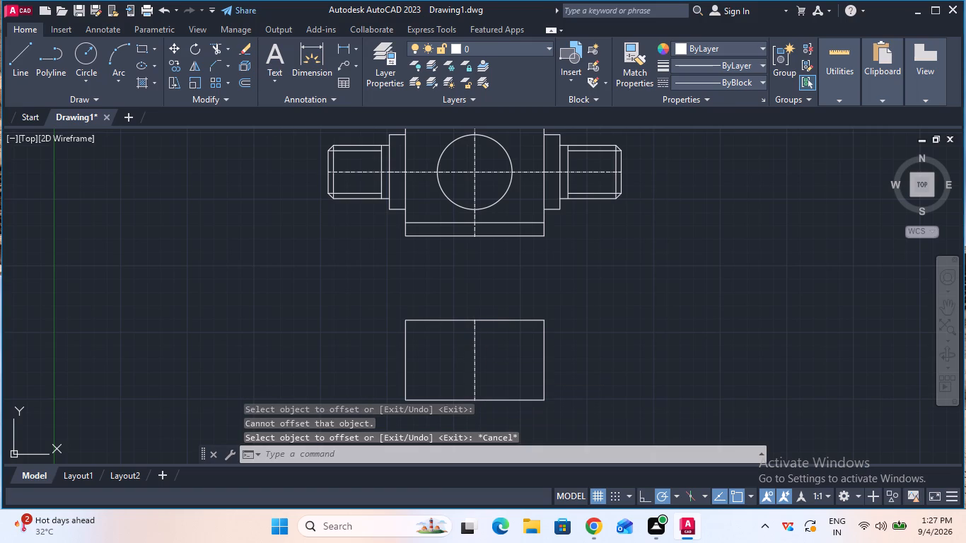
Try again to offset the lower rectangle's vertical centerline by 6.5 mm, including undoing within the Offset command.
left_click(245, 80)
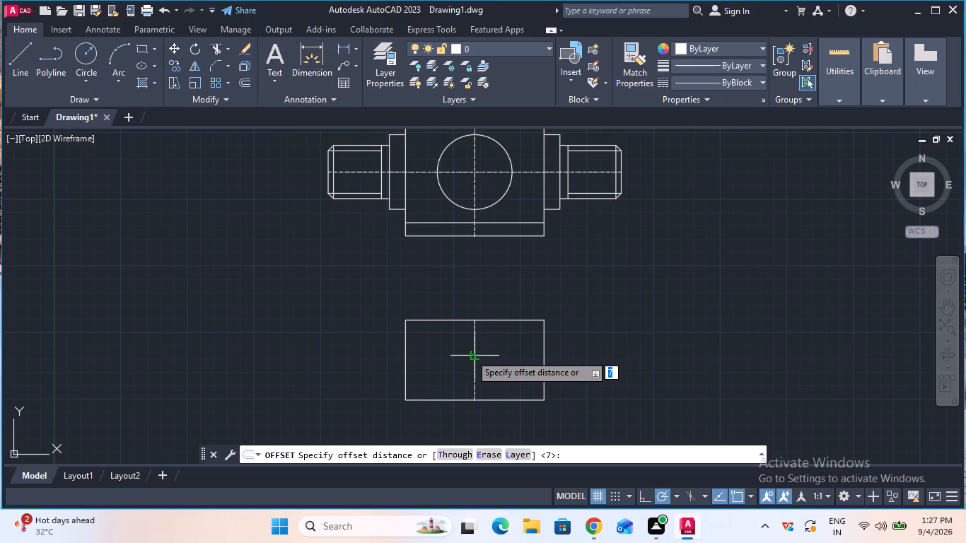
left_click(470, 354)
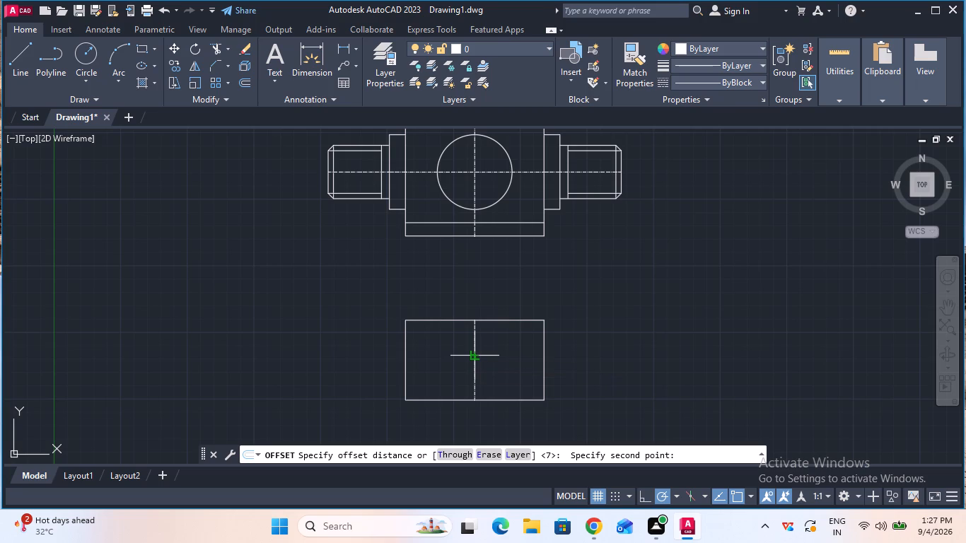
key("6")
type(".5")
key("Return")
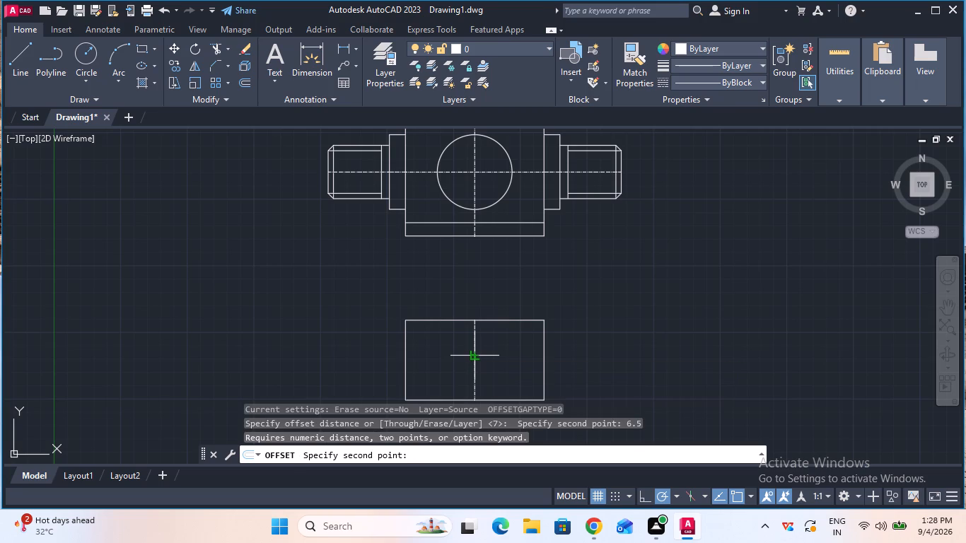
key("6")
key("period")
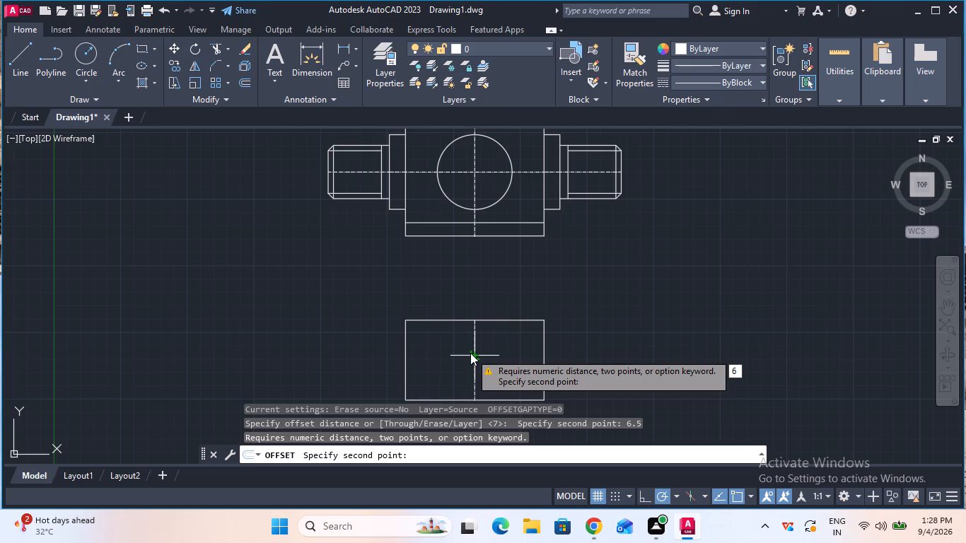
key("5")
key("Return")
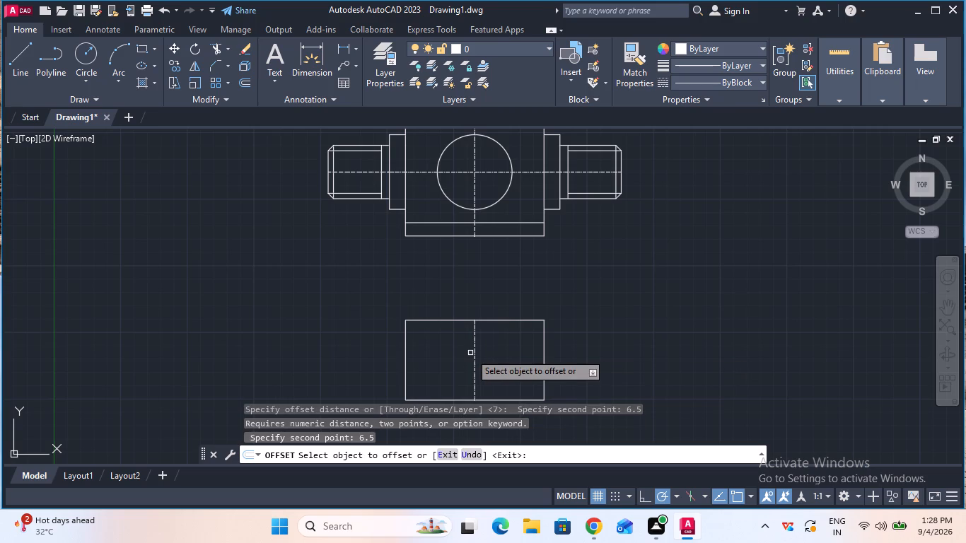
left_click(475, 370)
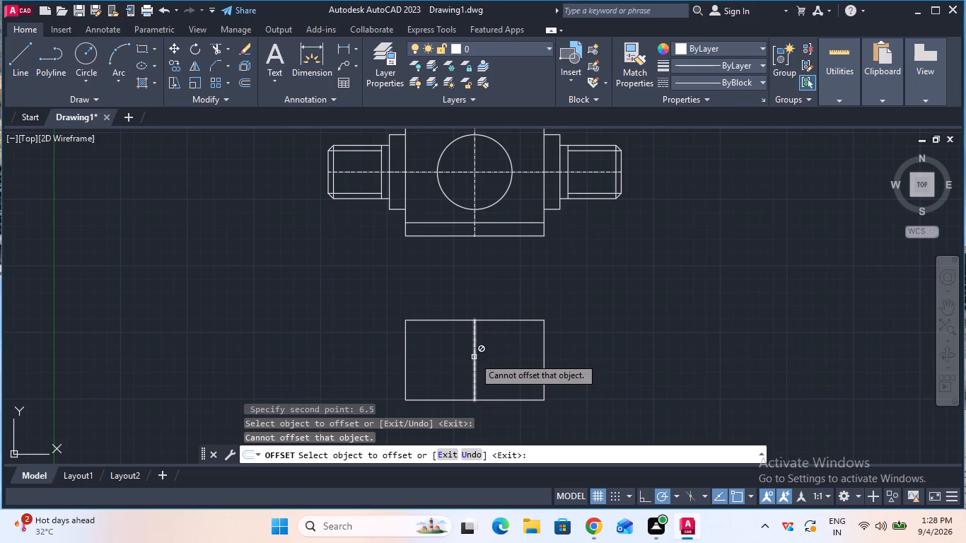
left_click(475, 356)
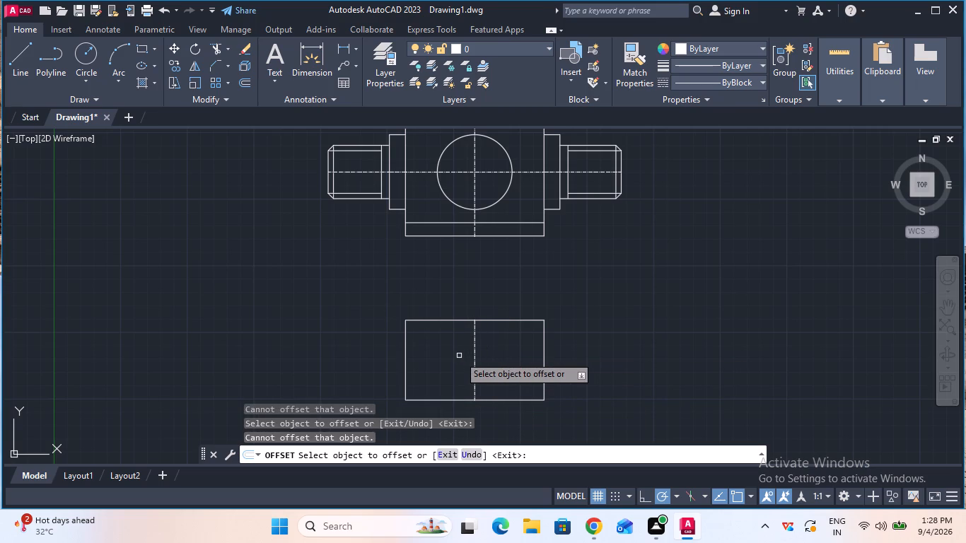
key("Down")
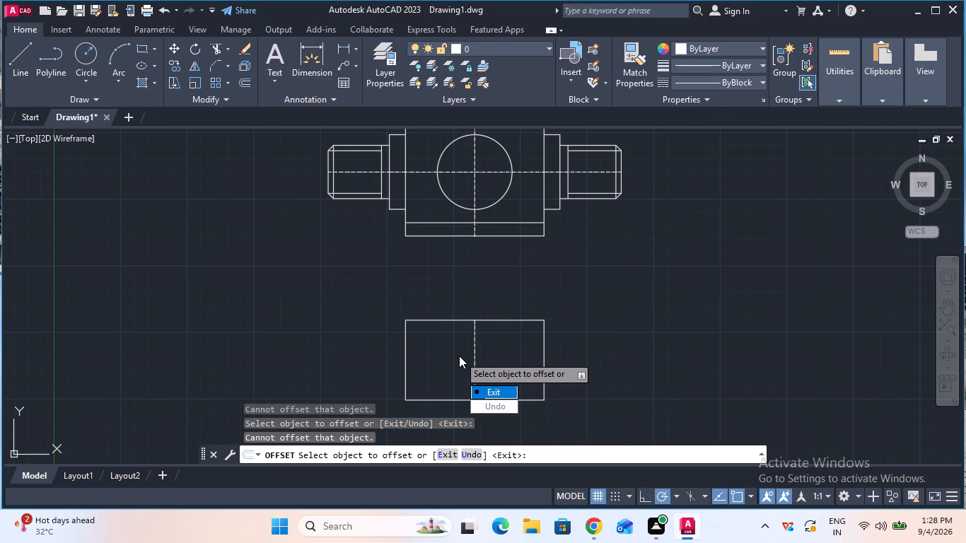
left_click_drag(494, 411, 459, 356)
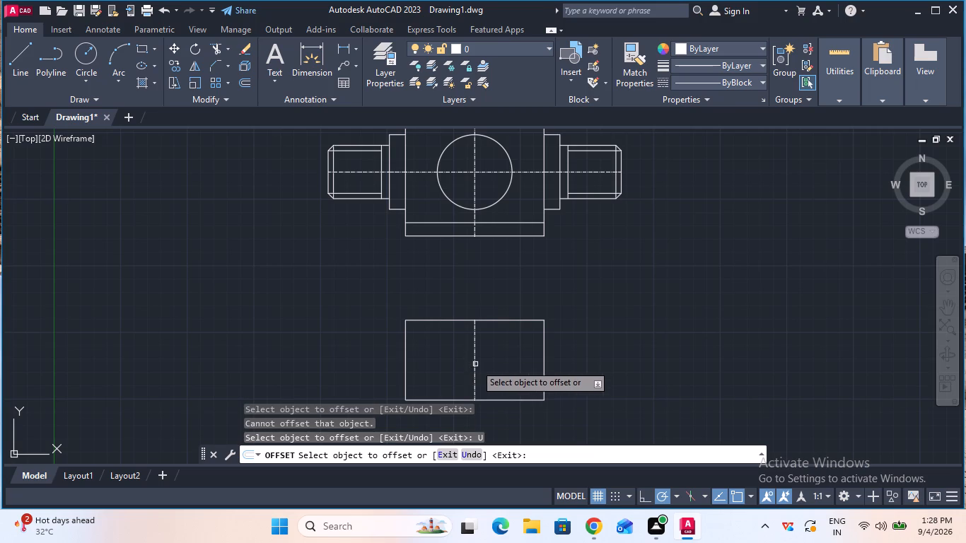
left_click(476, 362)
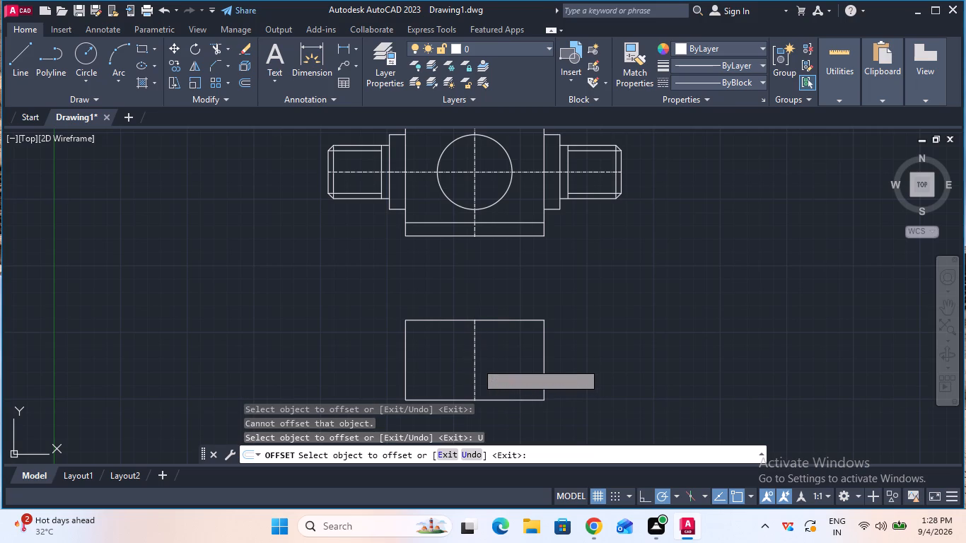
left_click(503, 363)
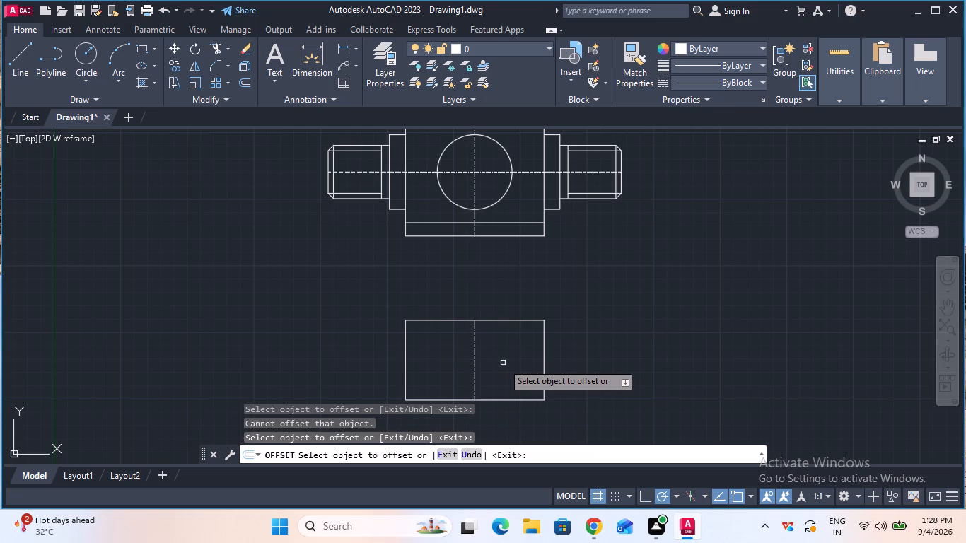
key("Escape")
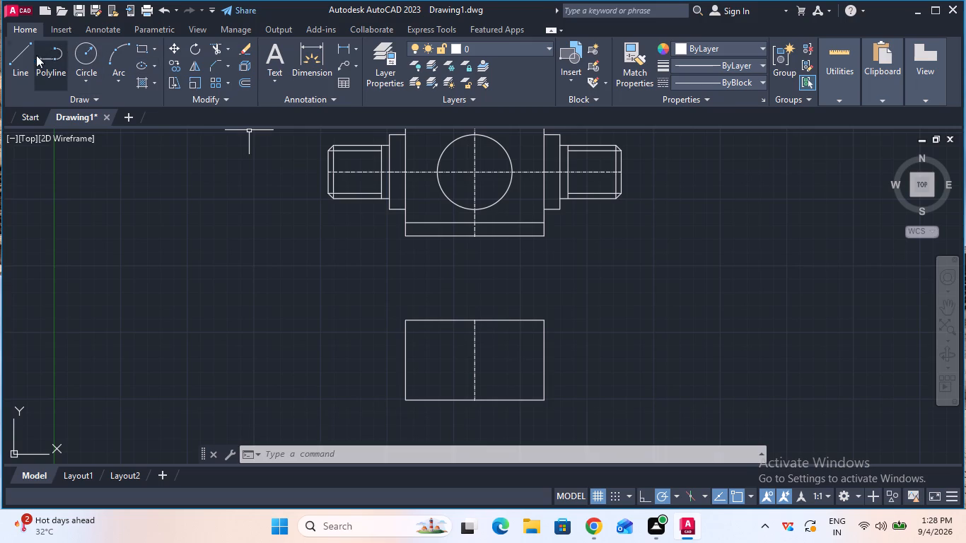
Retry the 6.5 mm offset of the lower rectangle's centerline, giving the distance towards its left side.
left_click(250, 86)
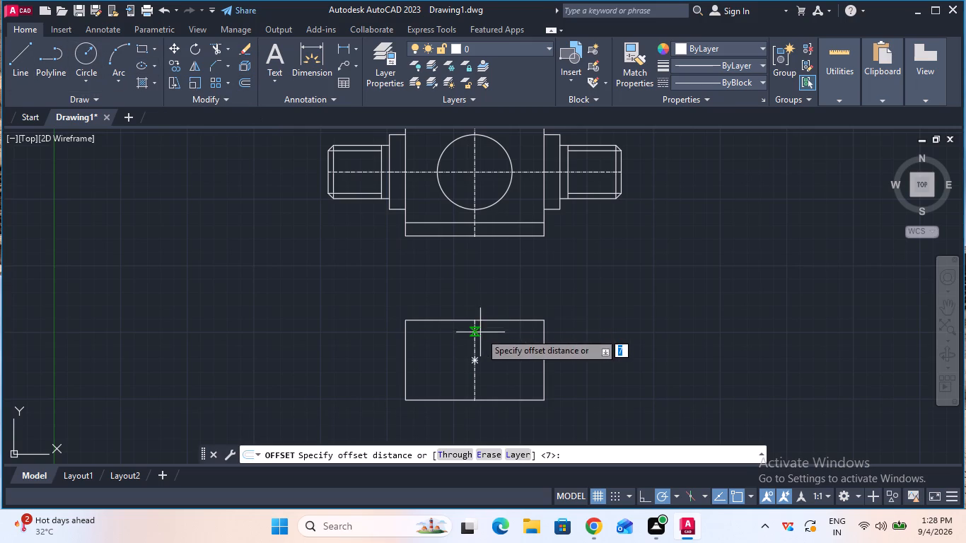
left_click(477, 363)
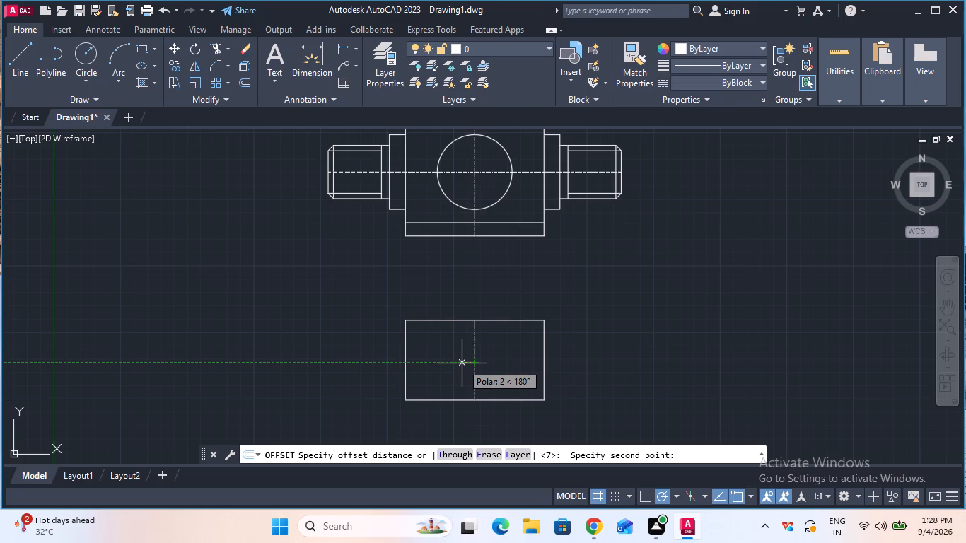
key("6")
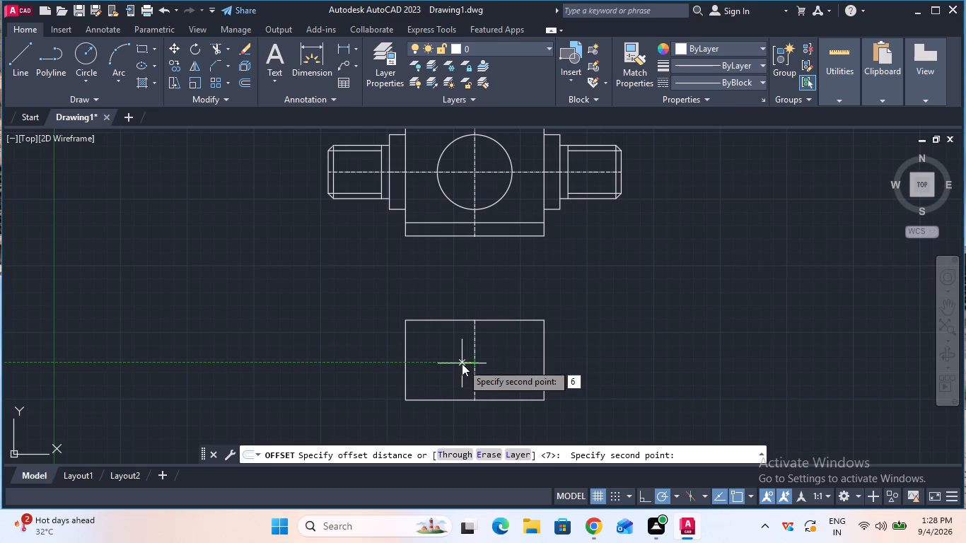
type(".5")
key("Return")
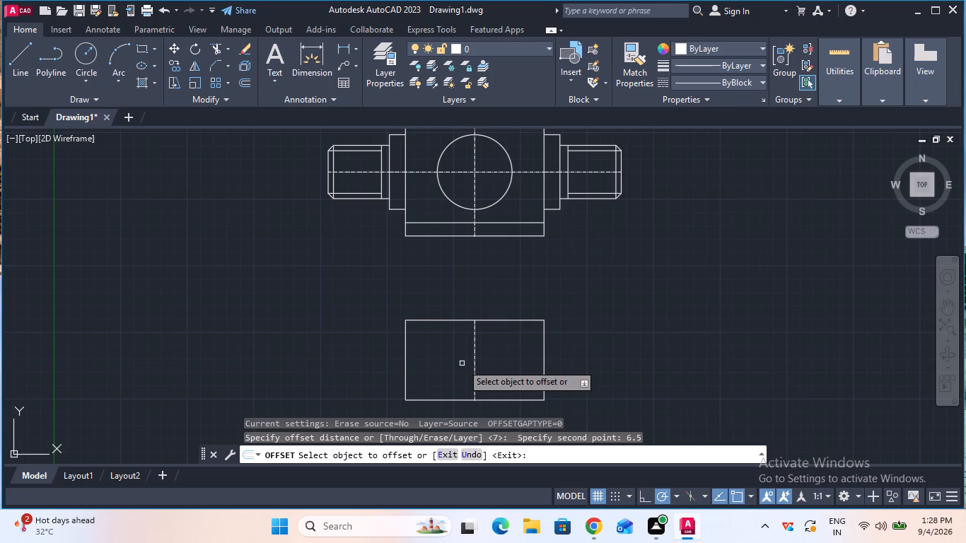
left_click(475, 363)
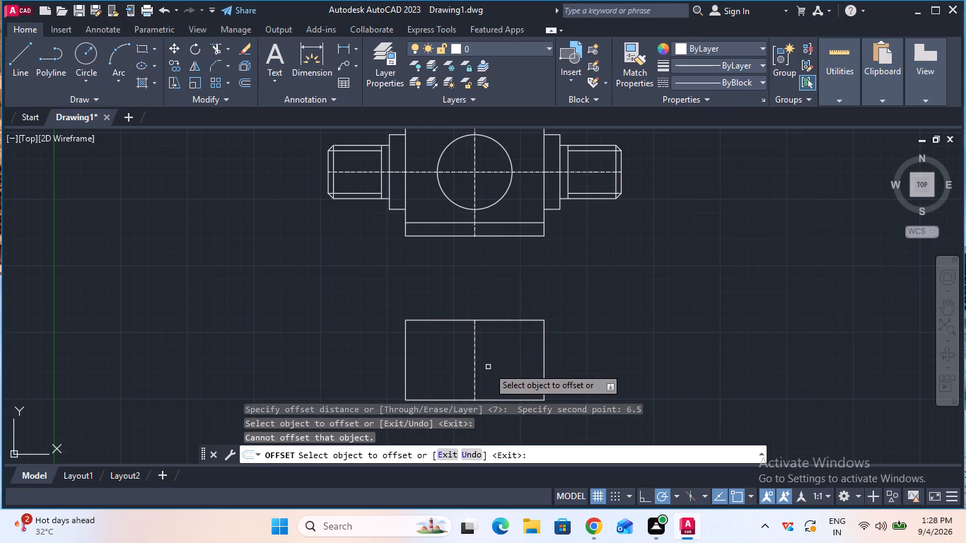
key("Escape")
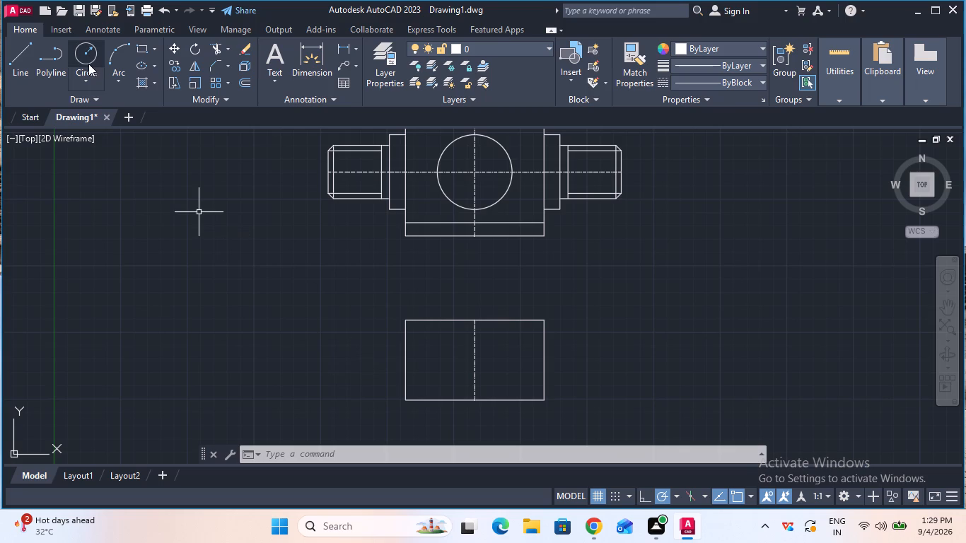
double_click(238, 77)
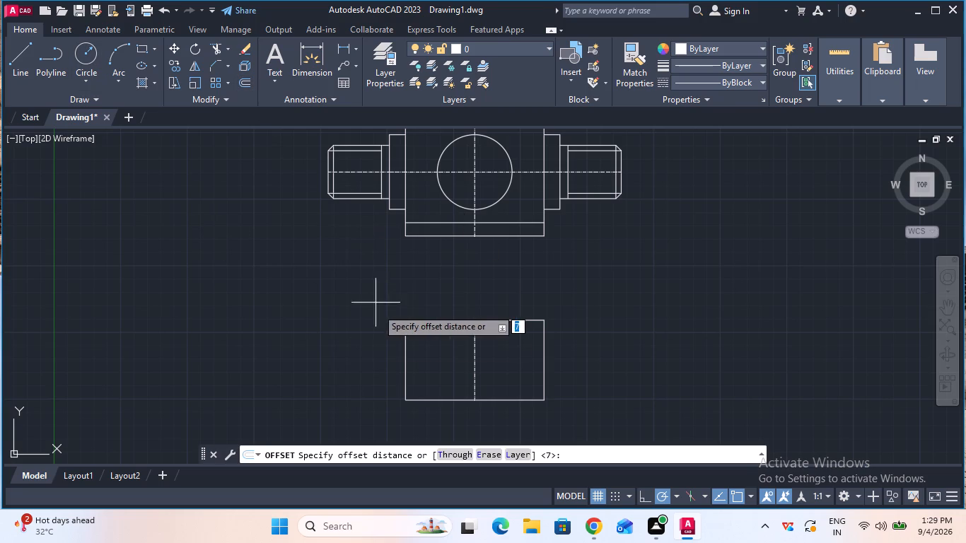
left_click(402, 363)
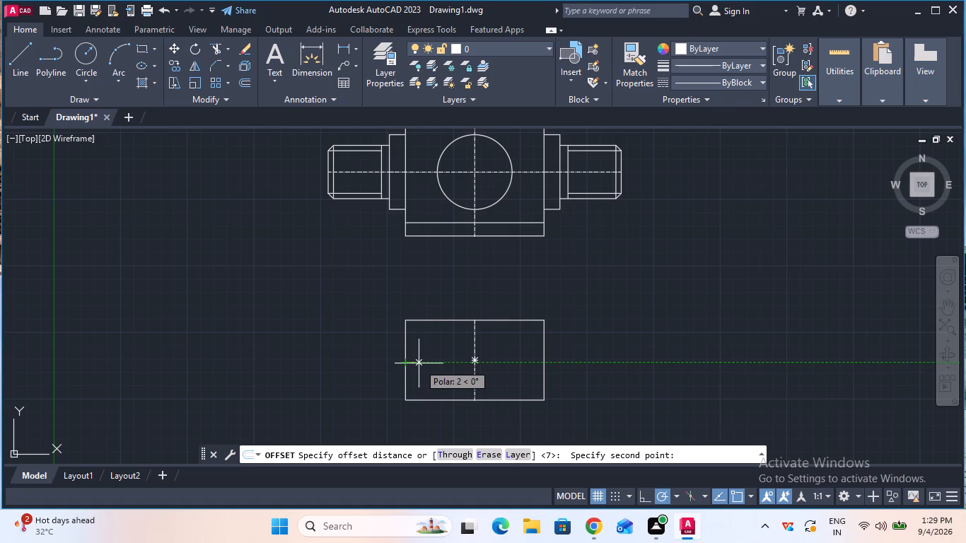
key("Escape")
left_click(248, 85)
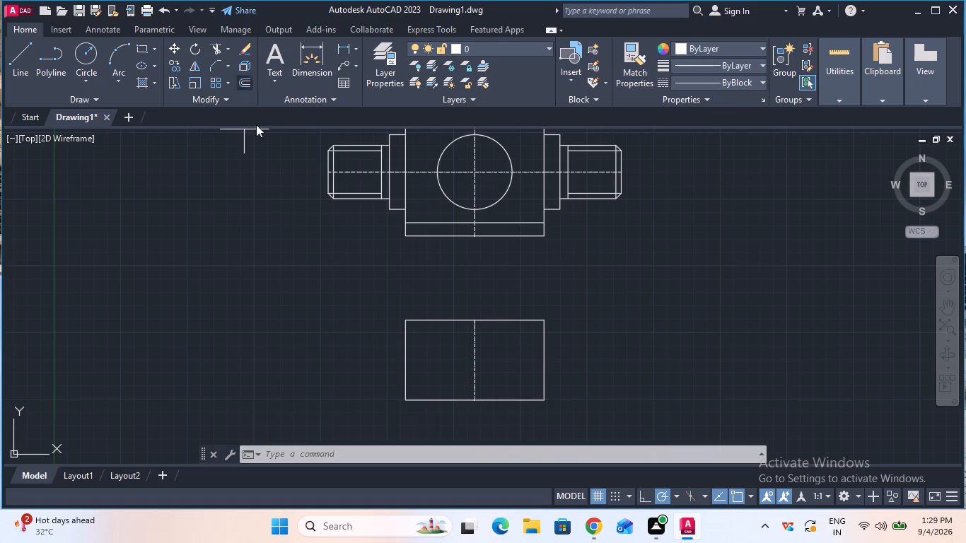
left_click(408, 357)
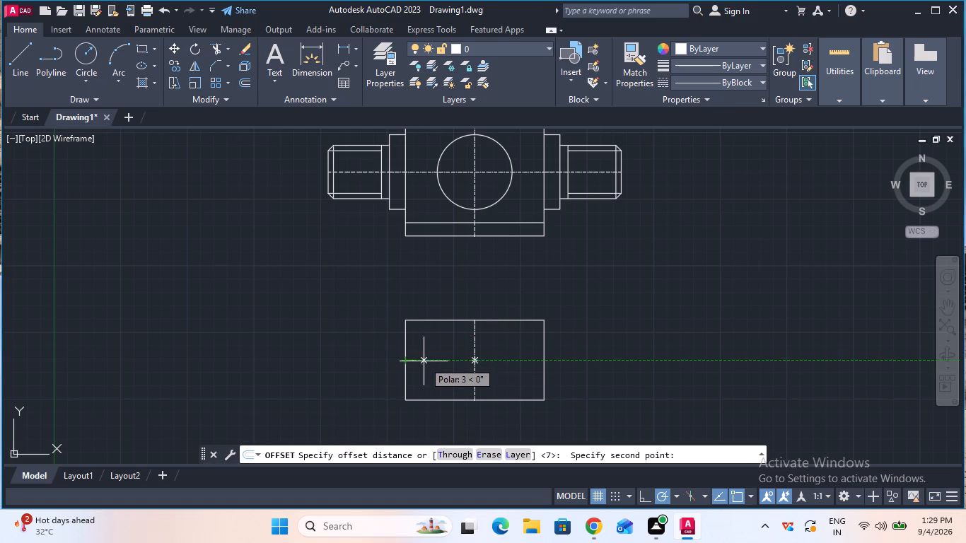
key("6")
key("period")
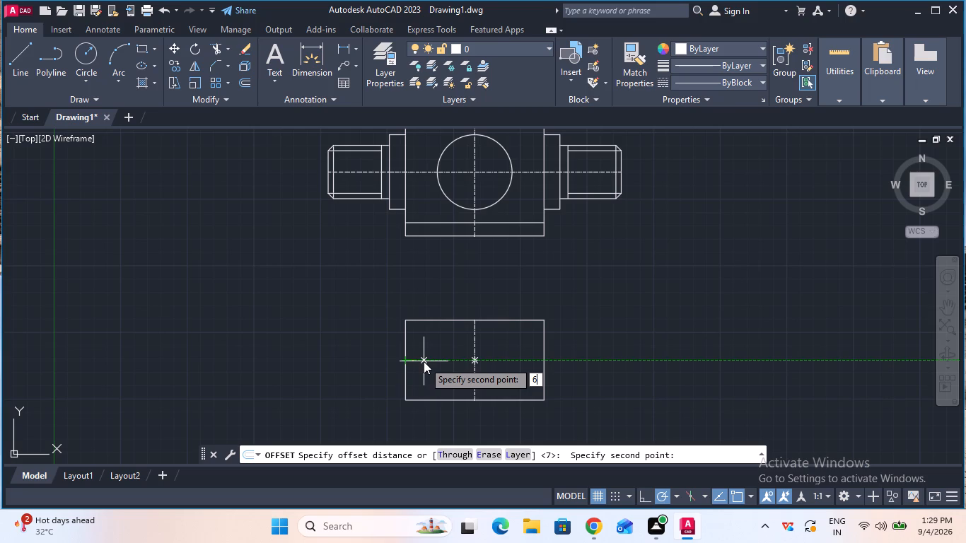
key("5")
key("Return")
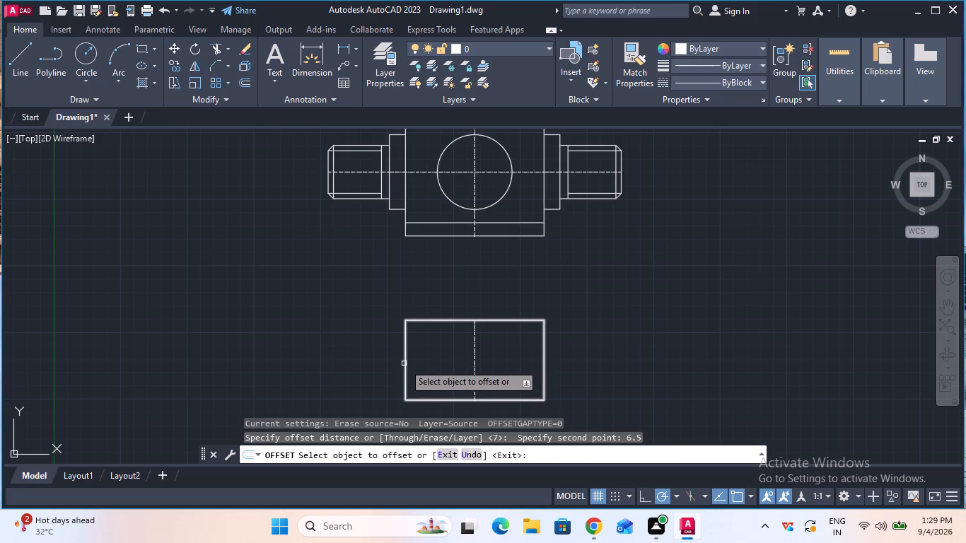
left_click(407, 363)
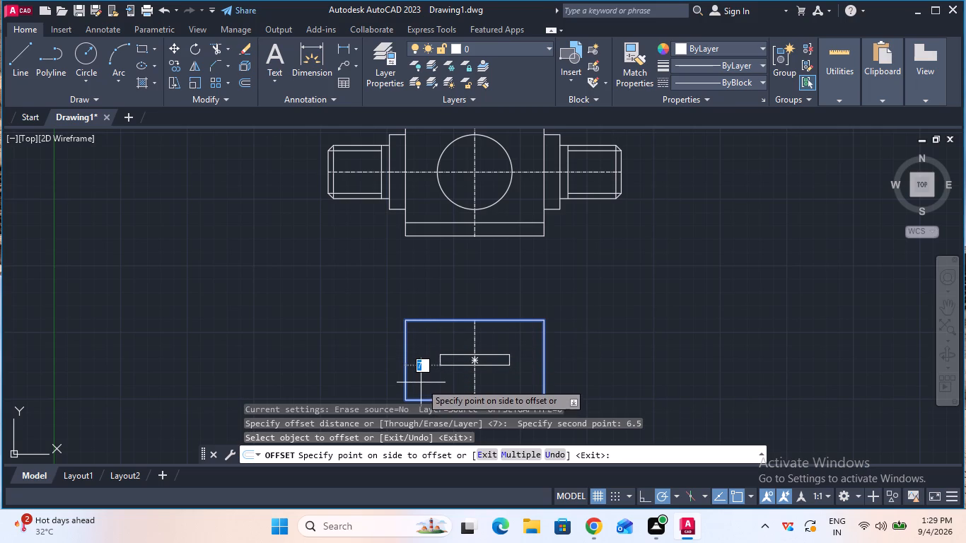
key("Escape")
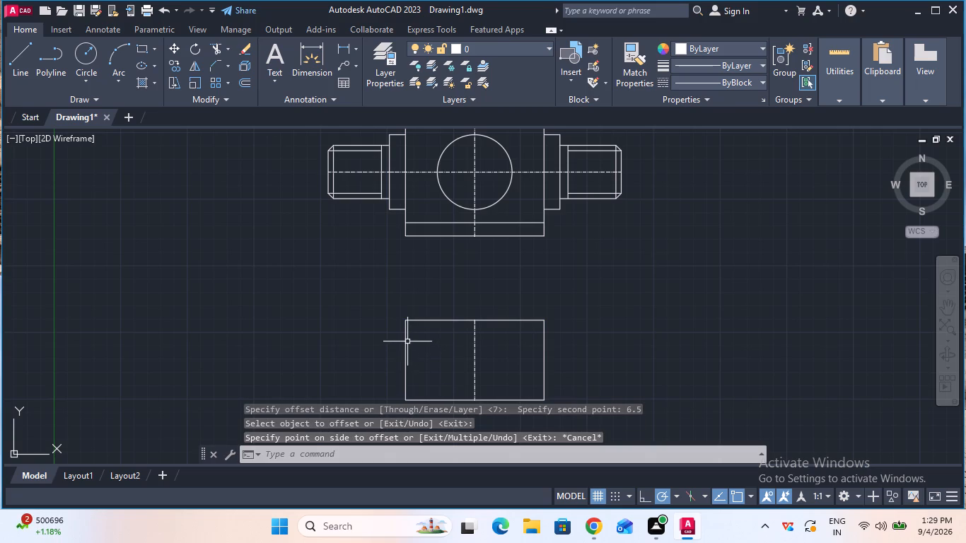
Explode the lower rectangle into separate lines.
left_click(355, 282)
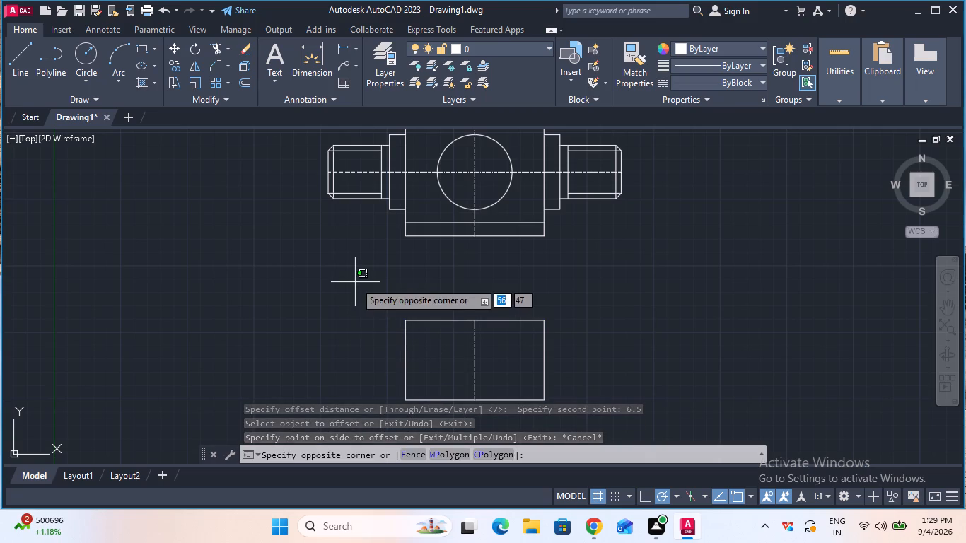
left_click(576, 422)
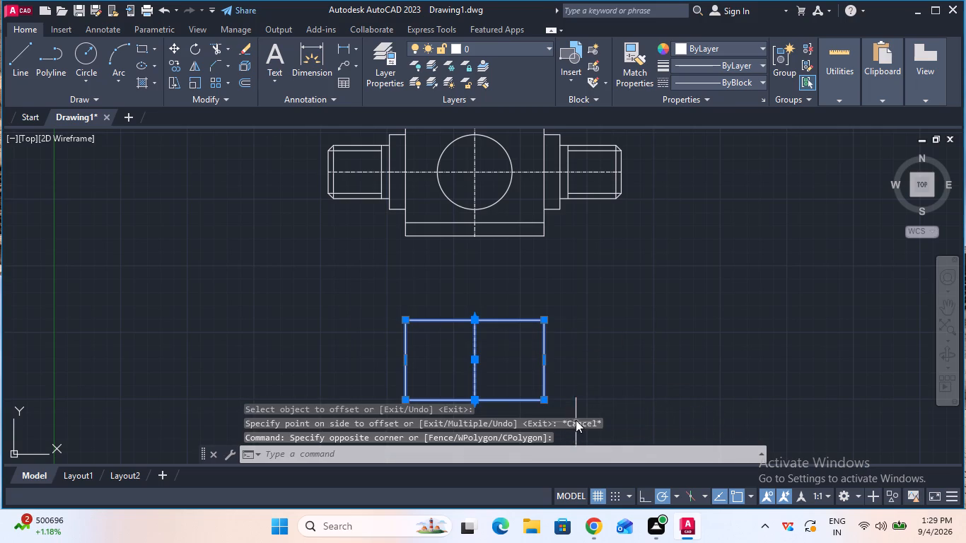
key("e")
key("x")
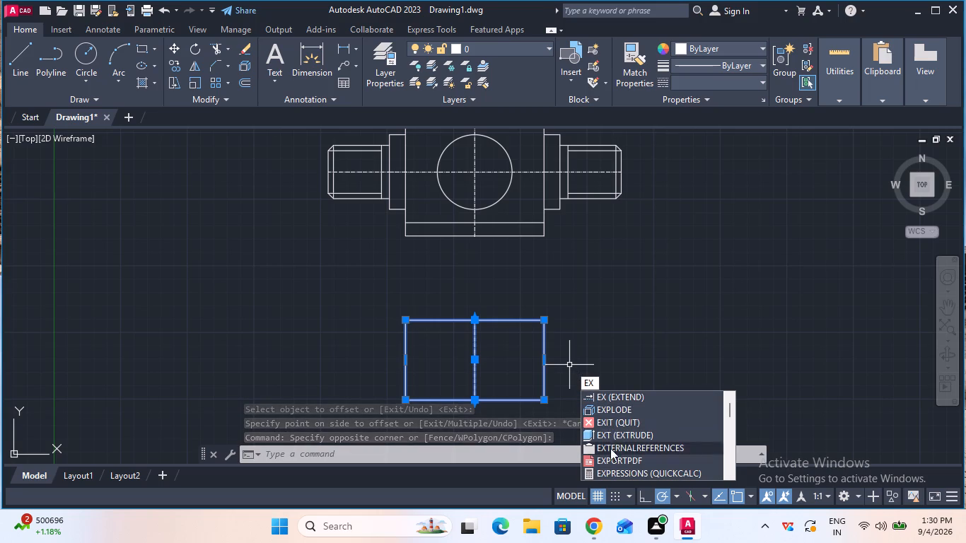
left_click(624, 407)
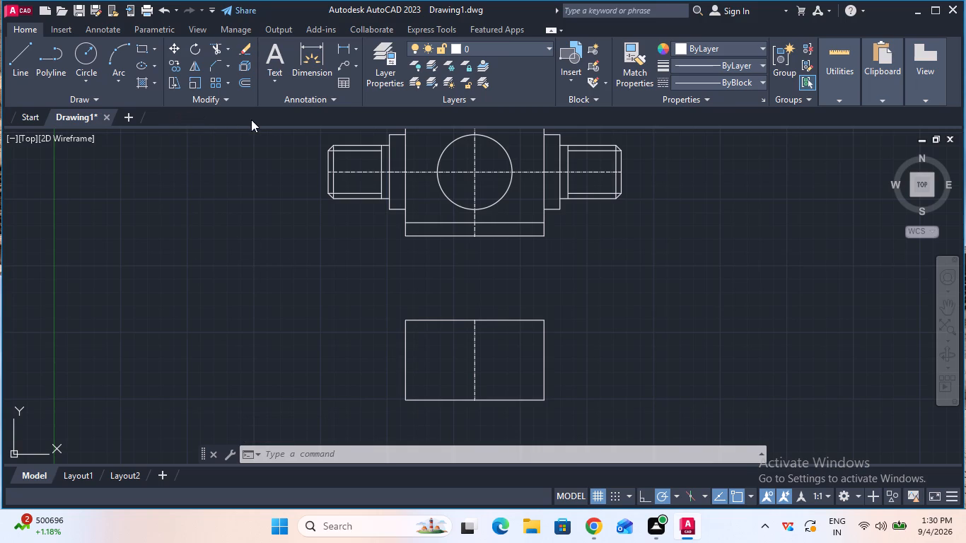
Offset the left and right edges of the lower rectangle inward by 6.5 mm each.
left_click(243, 82)
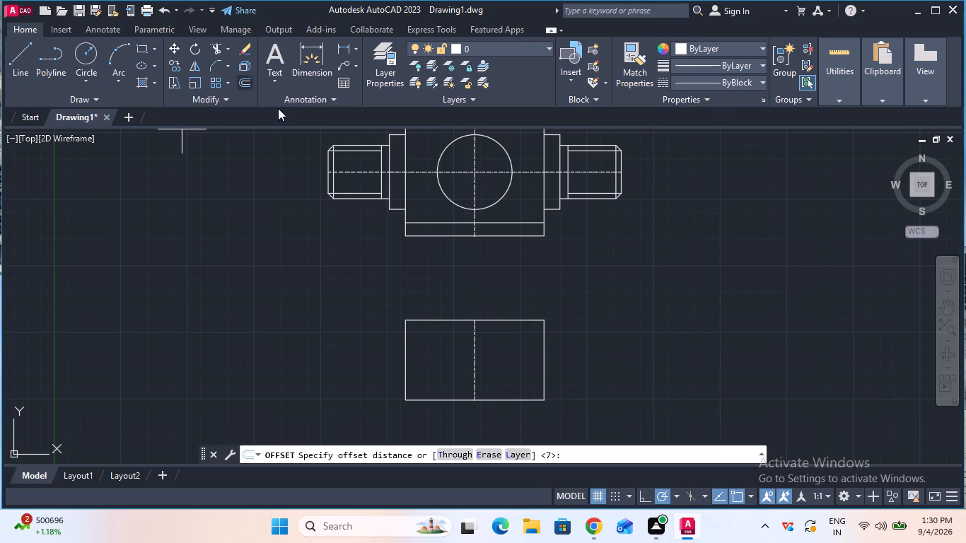
left_click(407, 363)
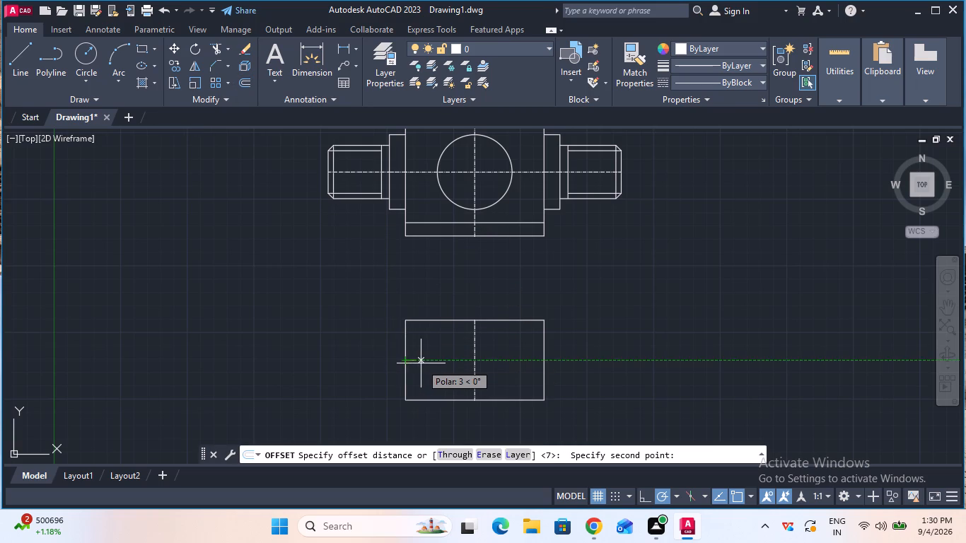
key("6")
type(".5")
key("Return")
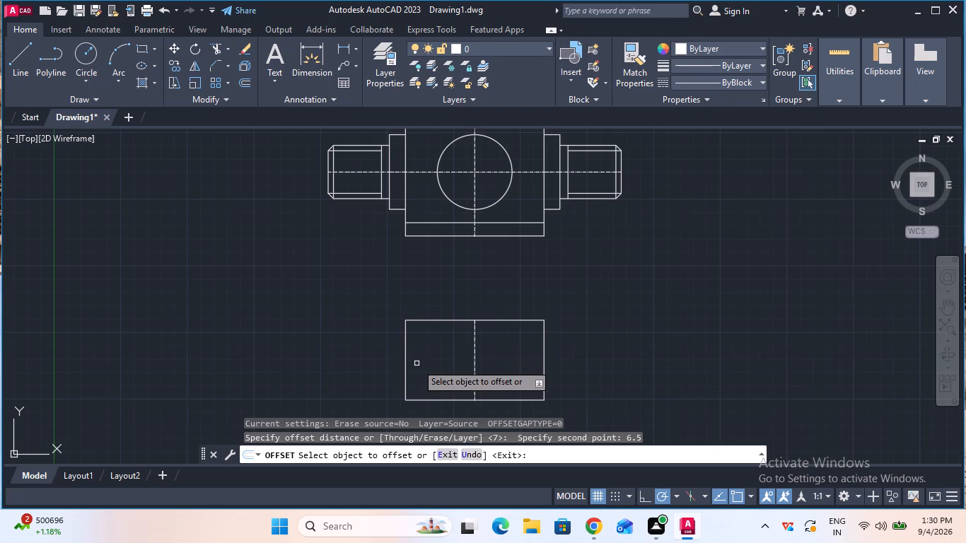
left_click(405, 362)
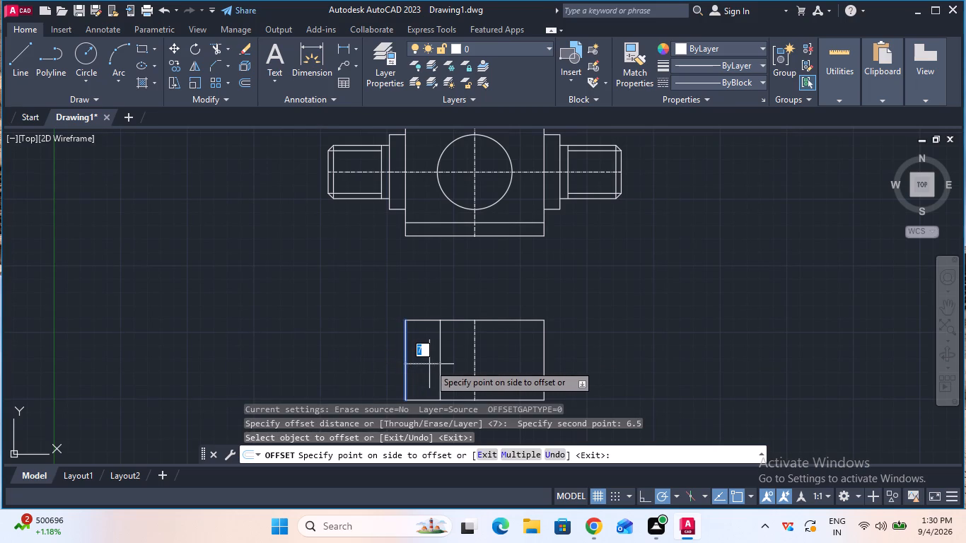
left_click(429, 364)
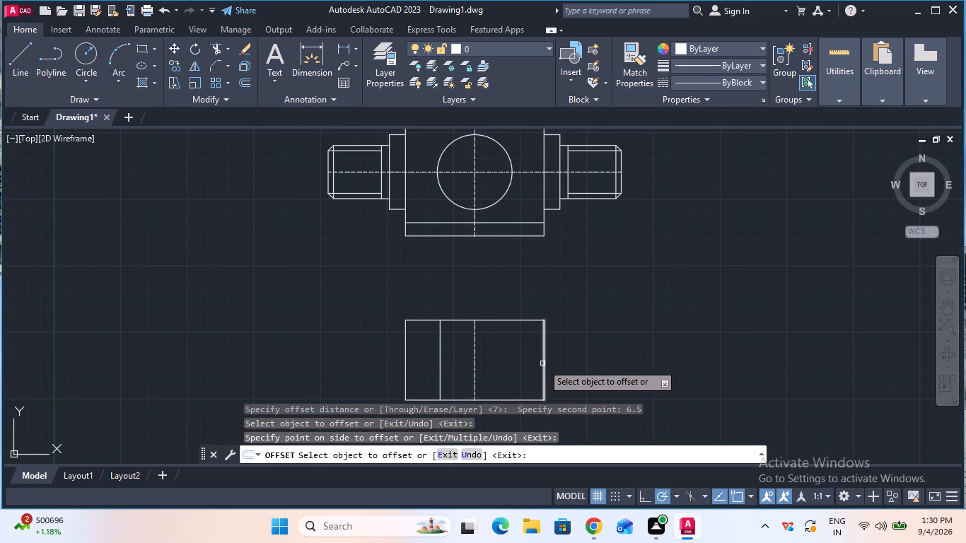
left_click(542, 363)
left_click(526, 363)
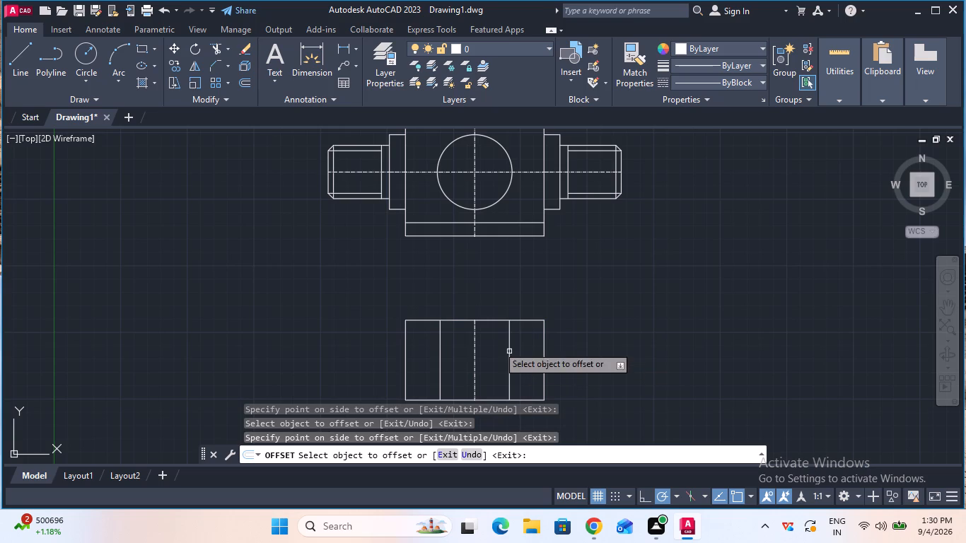
key("Escape")
Apply Join to all the lines of the lower view to reunite the rectangle's outline.
left_click(368, 300)
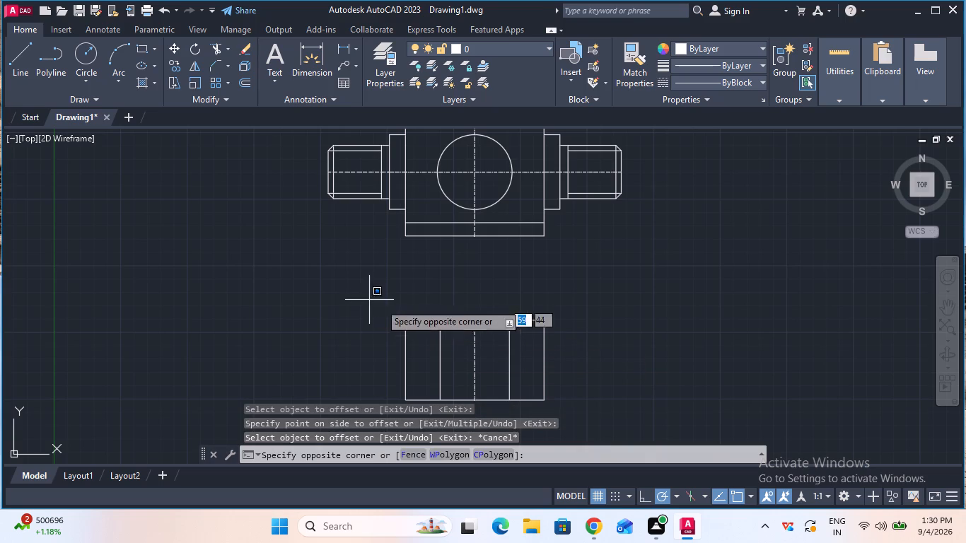
left_click(558, 412)
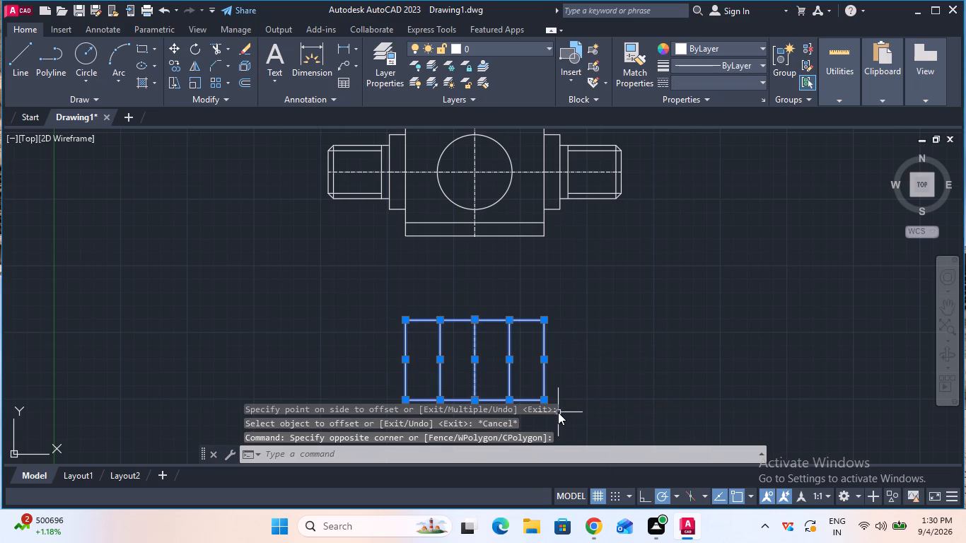
type("joi")
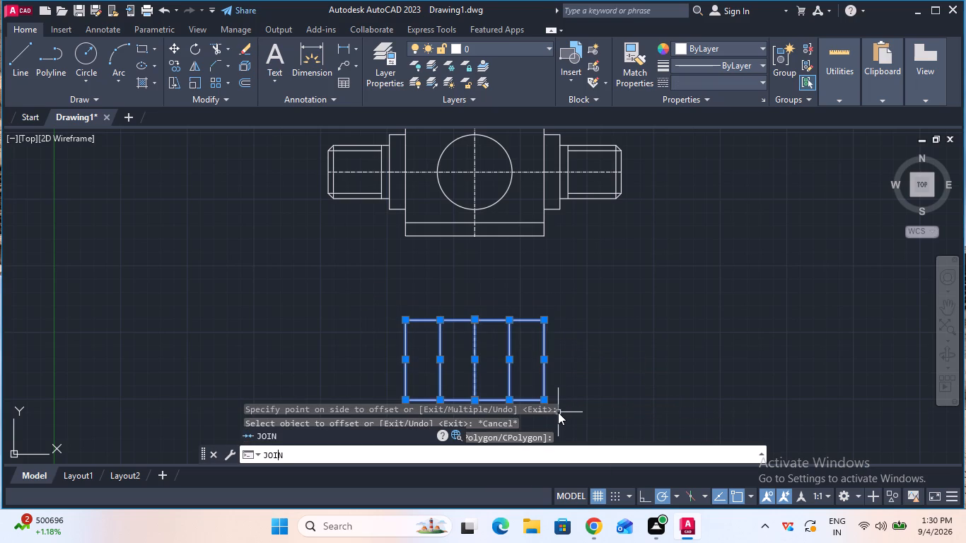
left_click(362, 431)
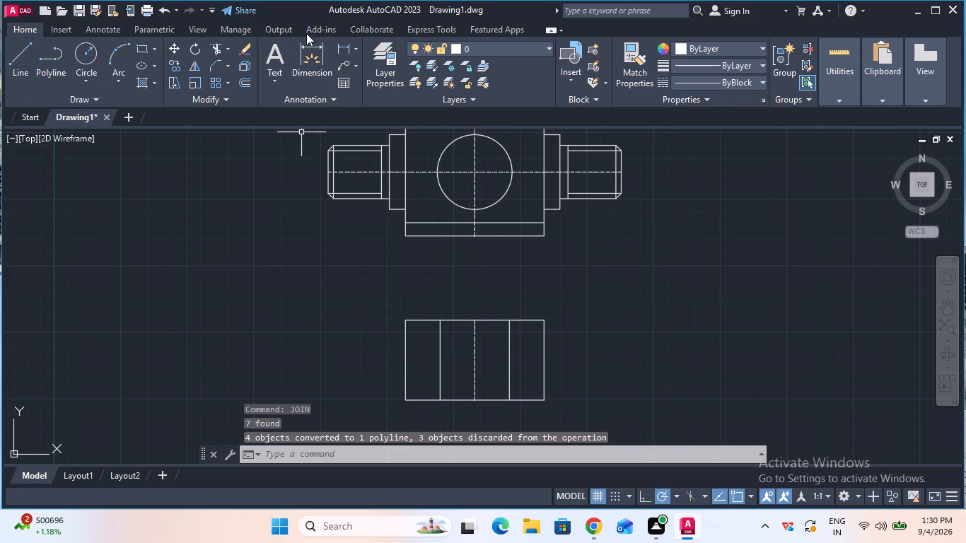
Check the horizontal distance between the two inner vertical lines of the lower view with a temporary linear dimension.
left_click(347, 49)
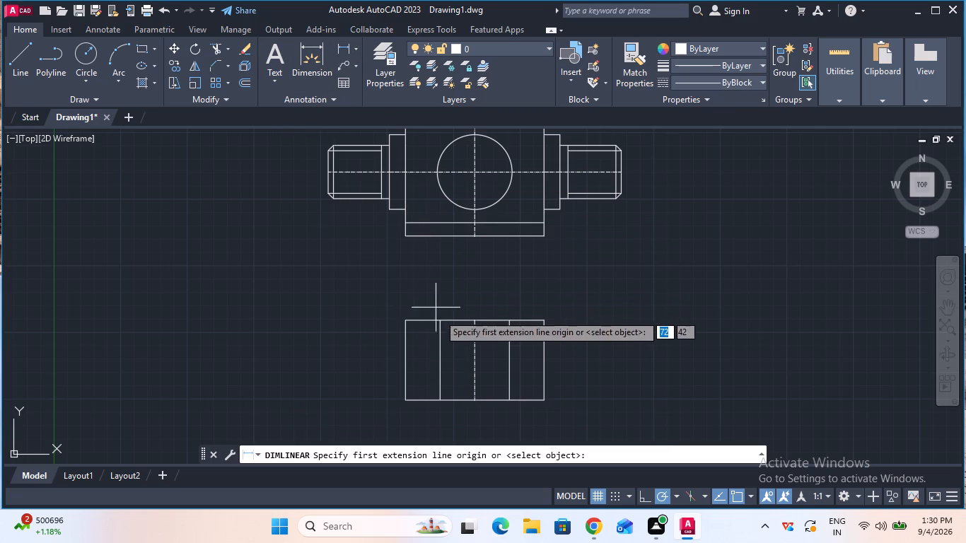
left_click(438, 323)
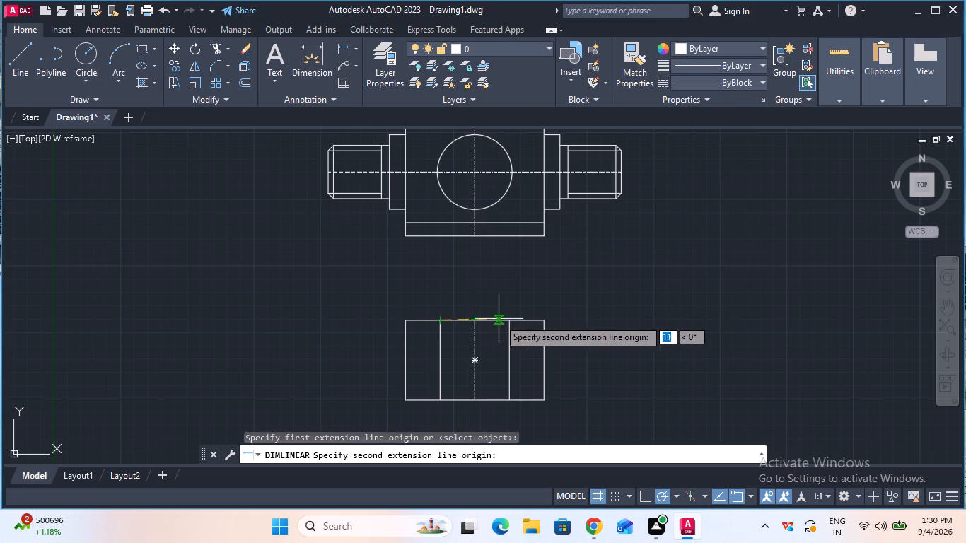
left_click(508, 320)
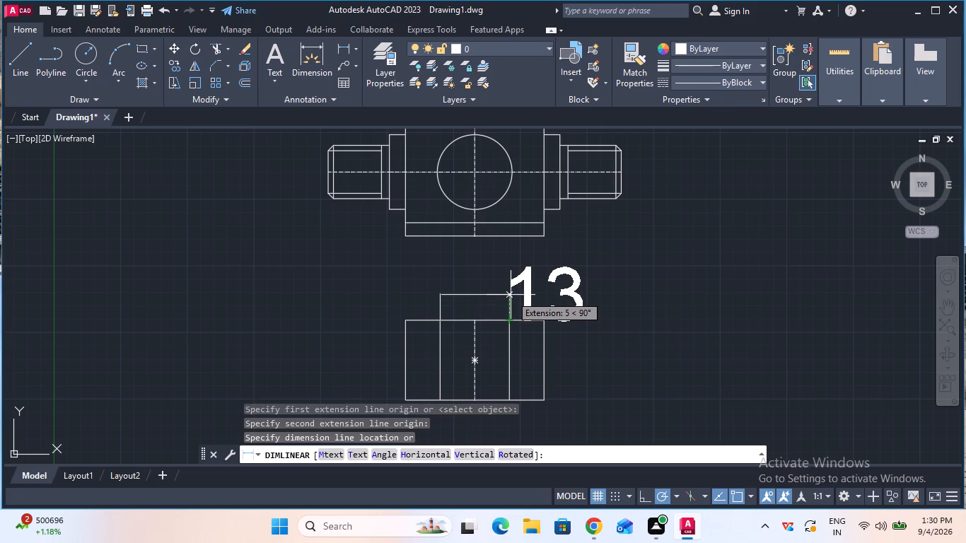
key("Escape")
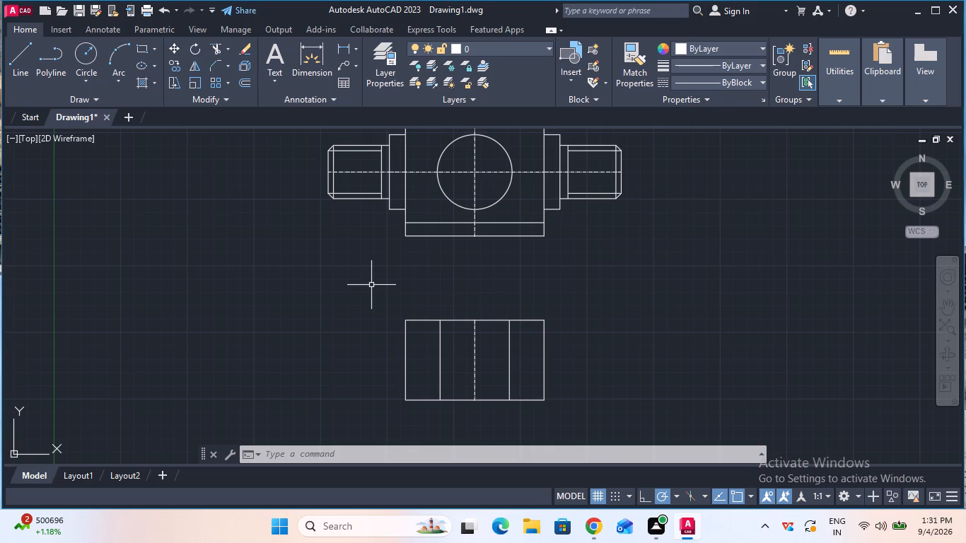
Start the Line command for a new line.
left_click(16, 70)
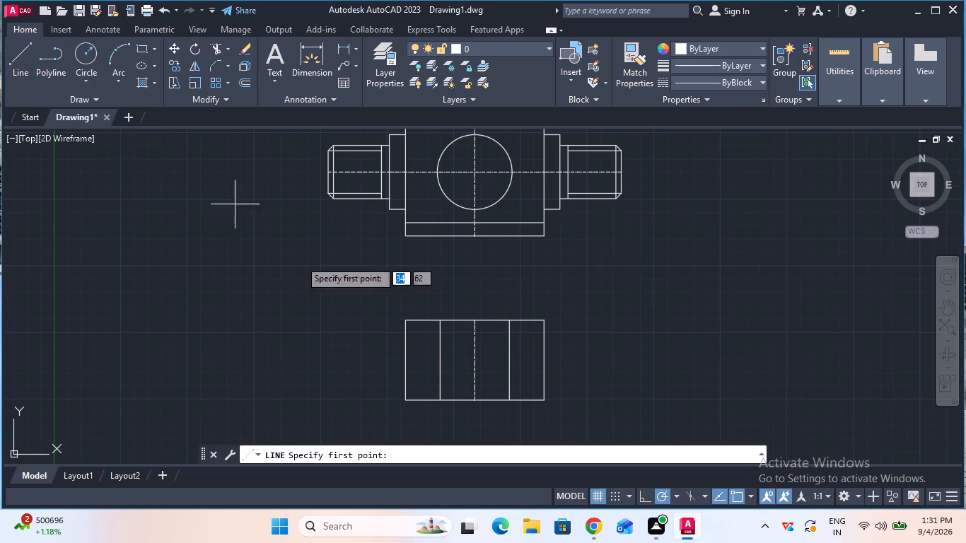
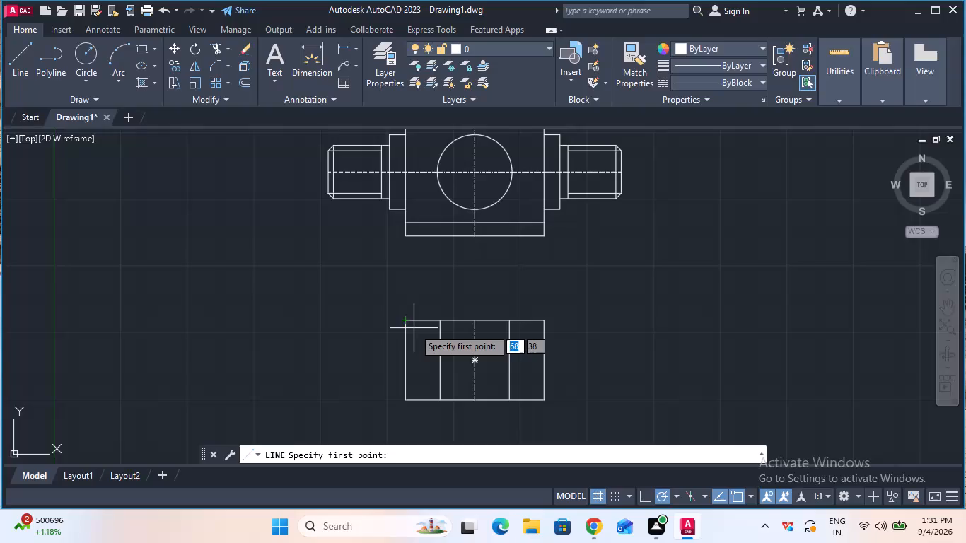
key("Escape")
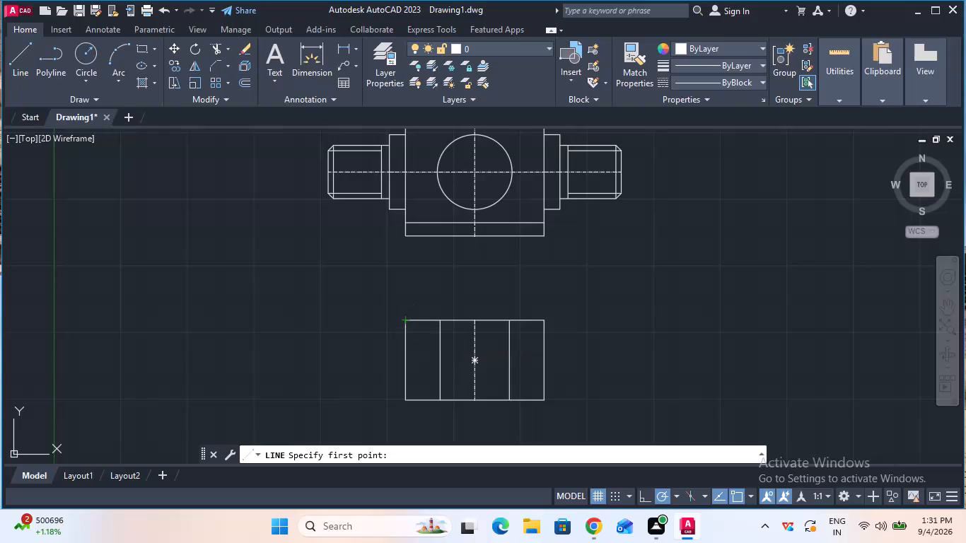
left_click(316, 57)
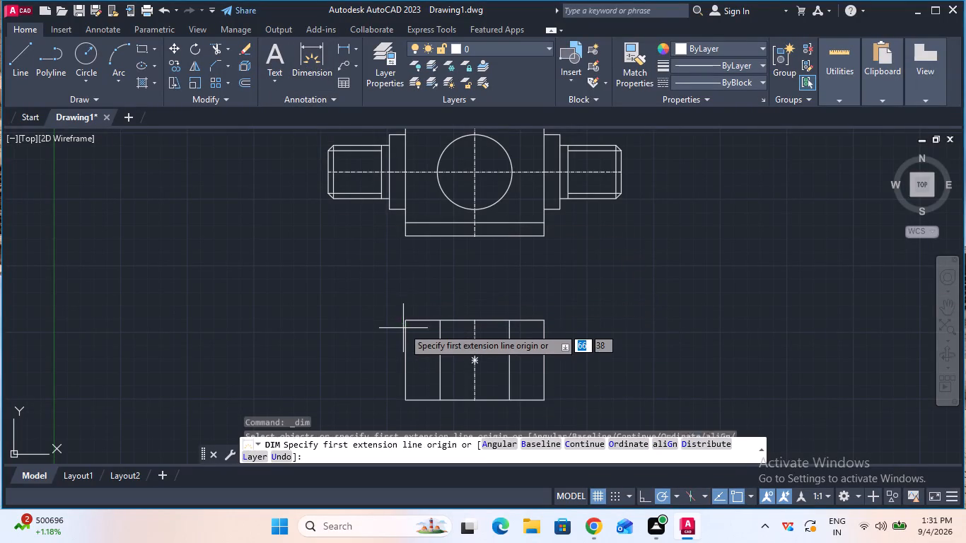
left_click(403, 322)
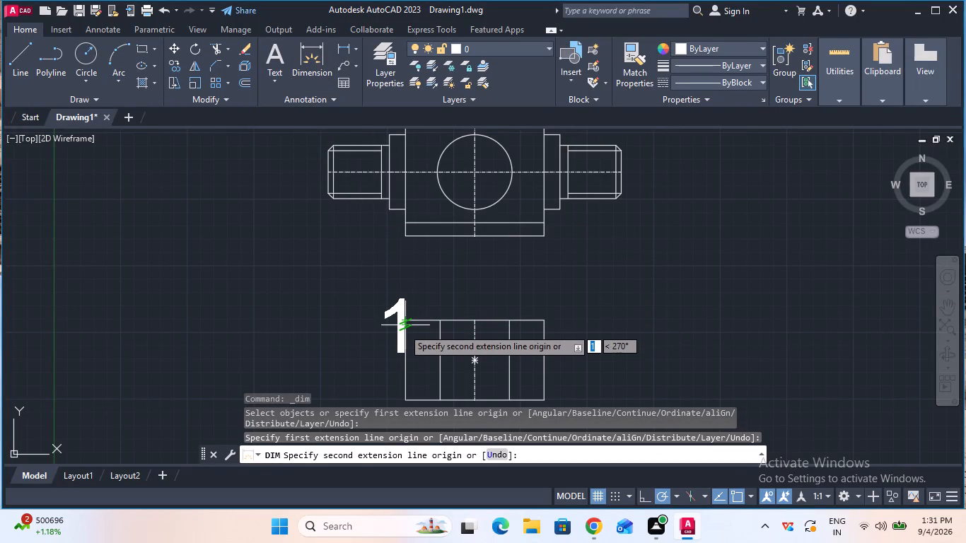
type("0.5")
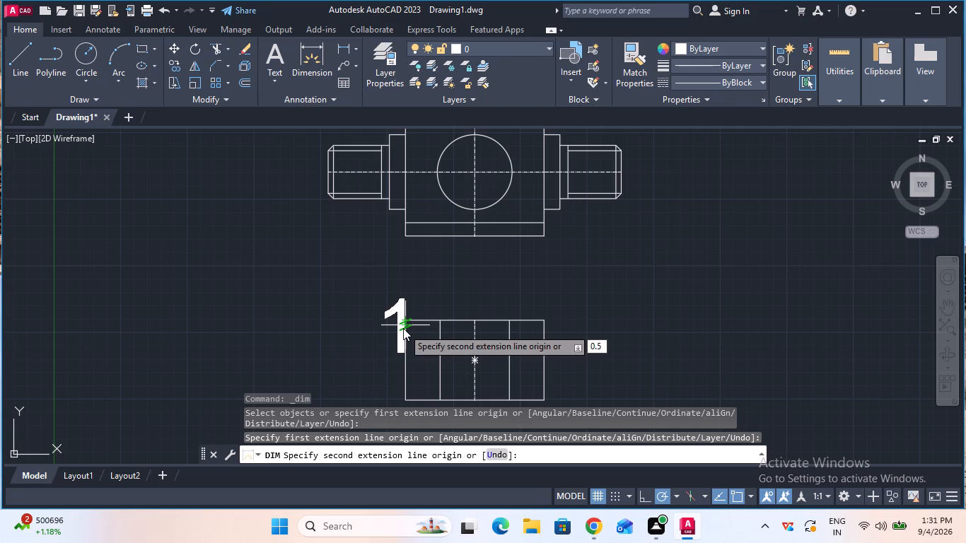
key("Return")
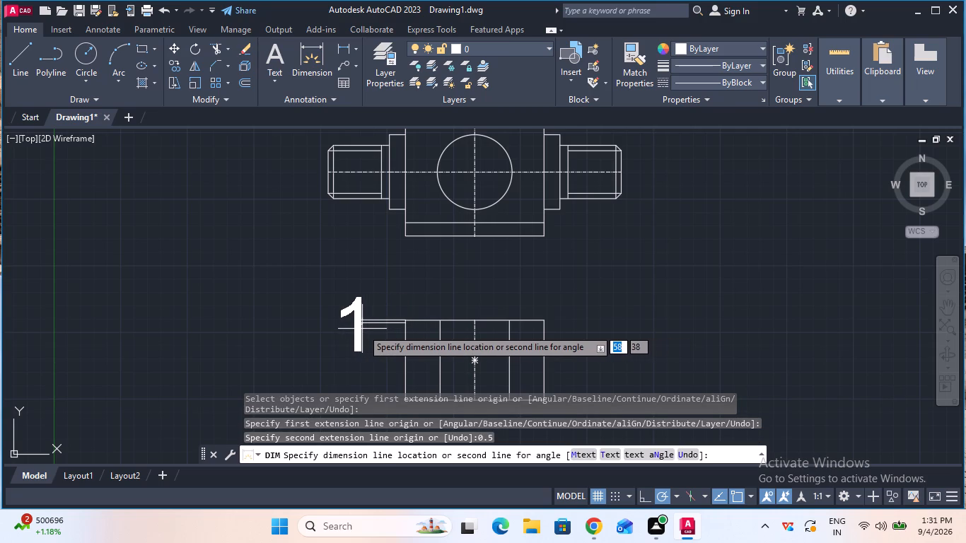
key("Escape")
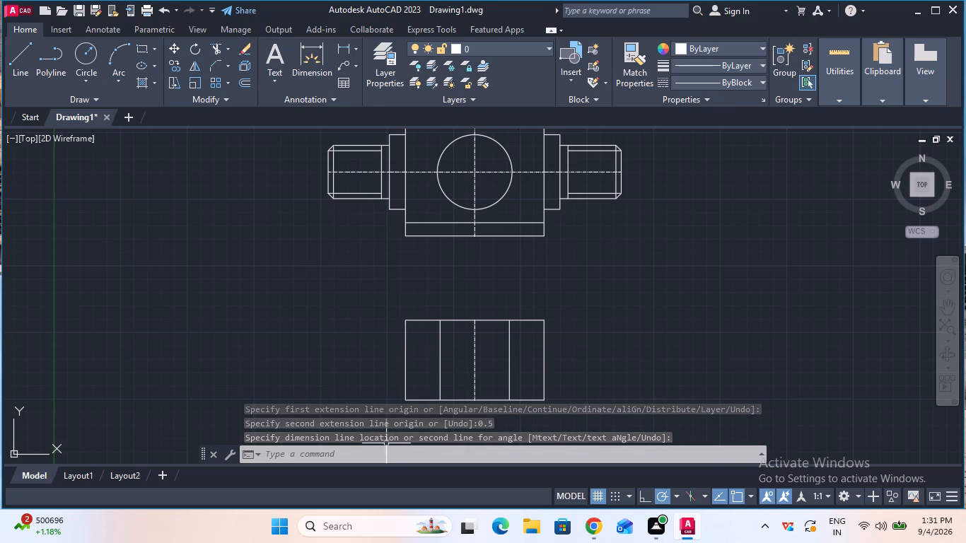
Set the drawing units' length precision to one decimal place (0.0).
left_click(387, 461)
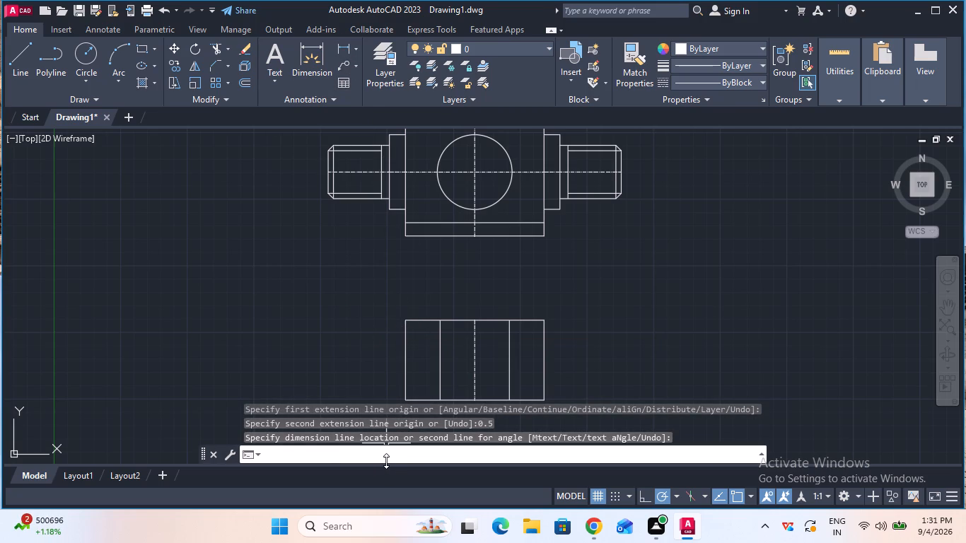
type("unit")
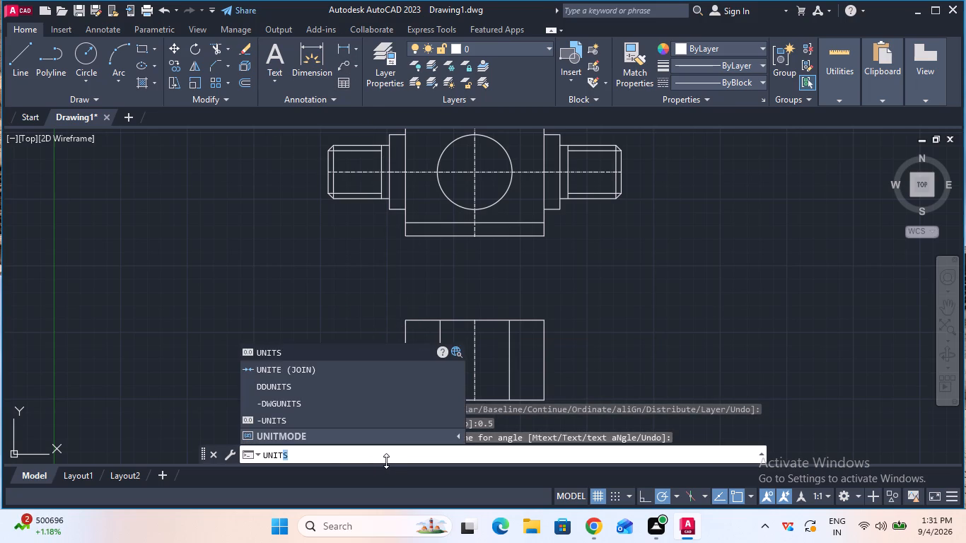
key("s")
left_click(320, 370)
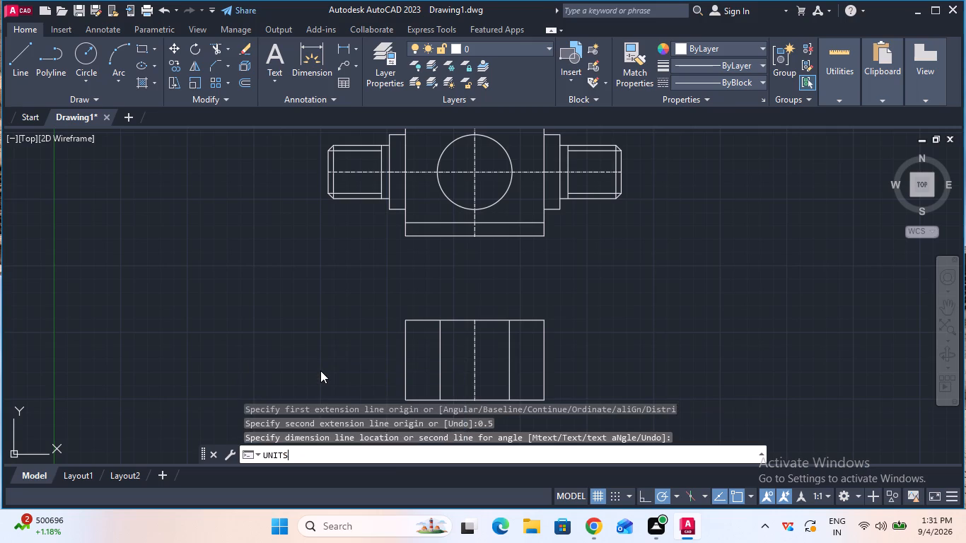
left_click(438, 188)
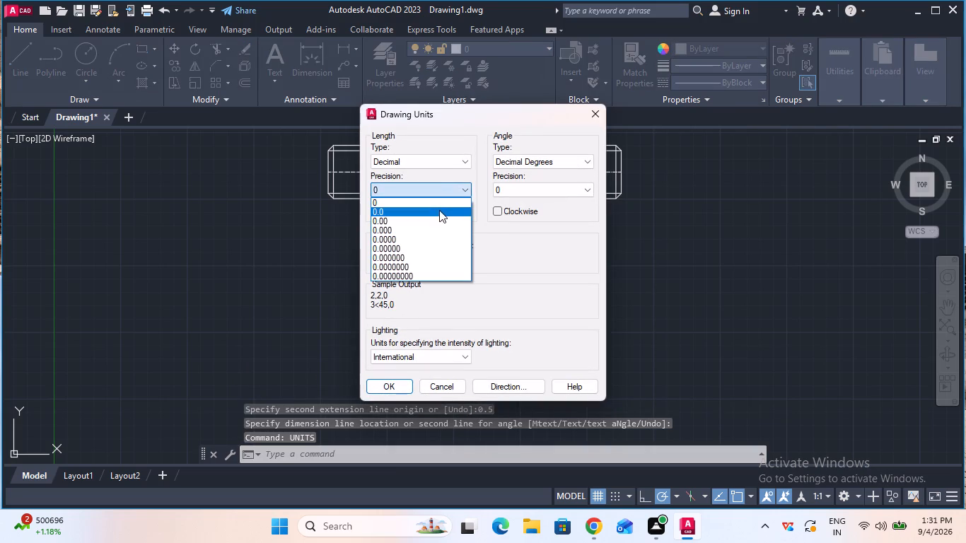
left_click(439, 211)
left_click(402, 379)
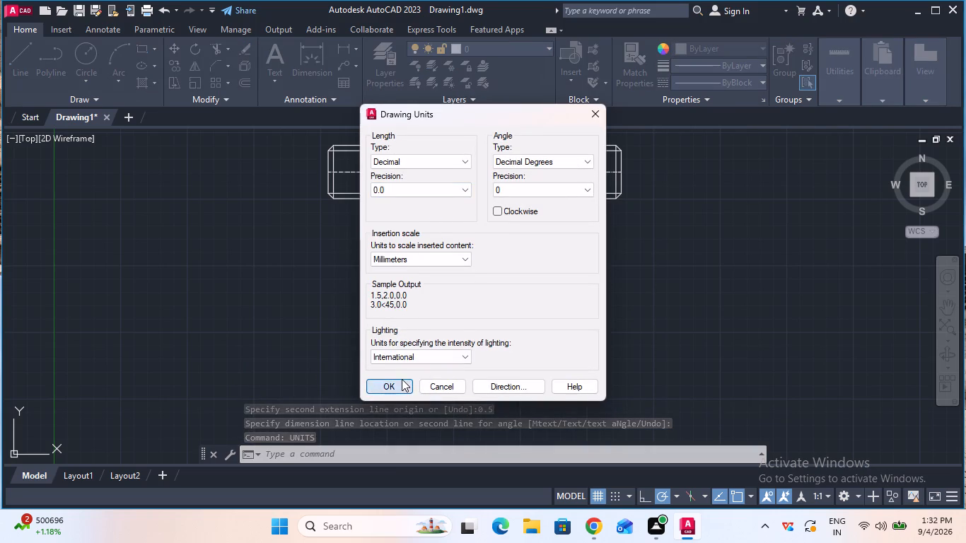
Modify the Standard dimension style to a linear precision of 0.0 and set it as the current style.
left_click(344, 462)
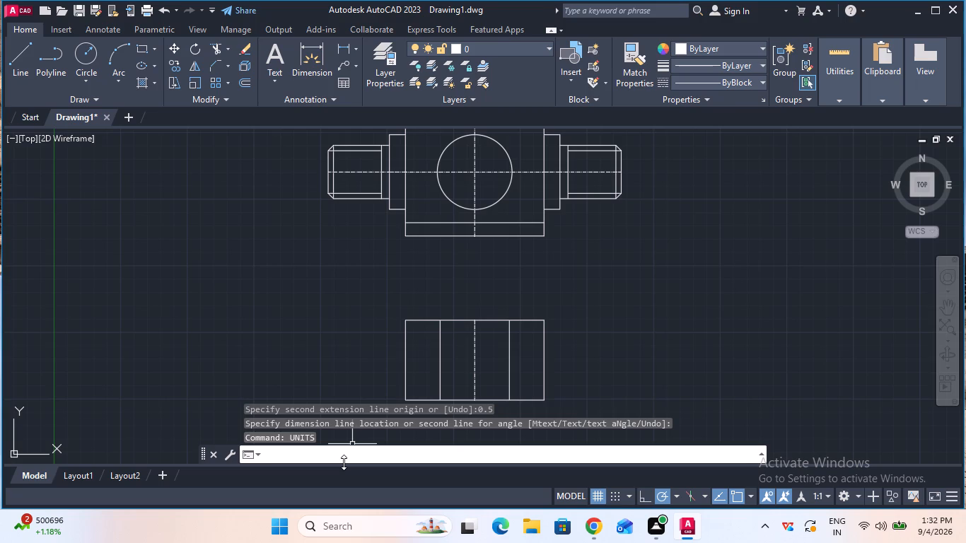
key("d")
key("Return")
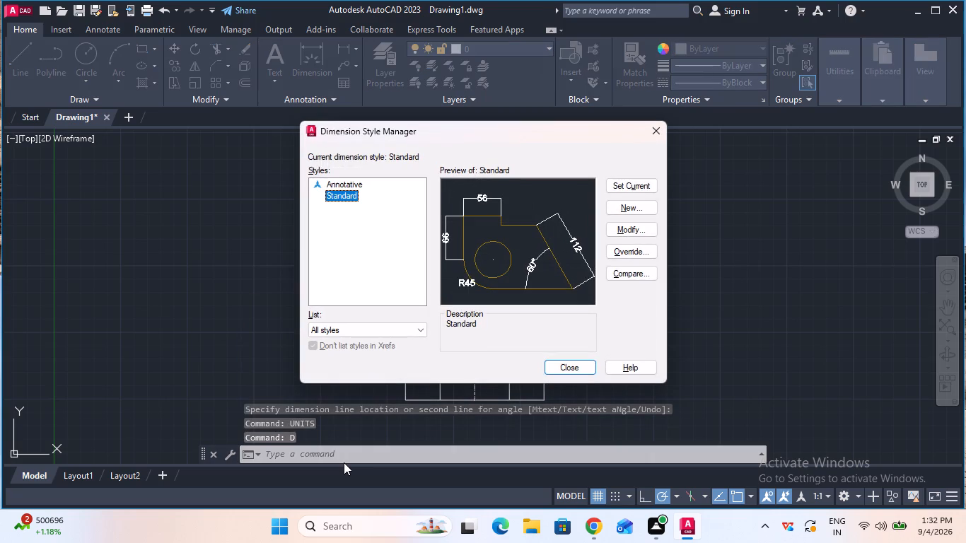
left_click(615, 226)
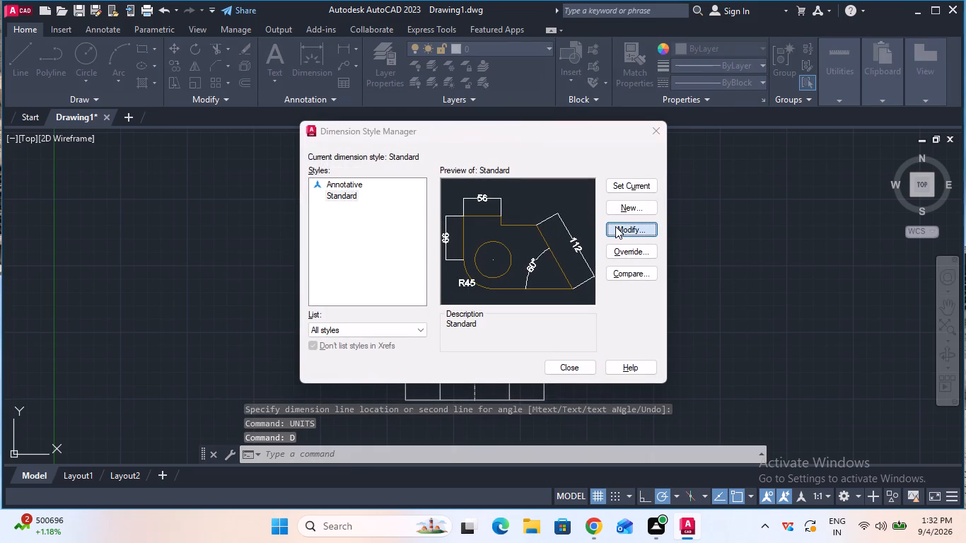
left_click(462, 149)
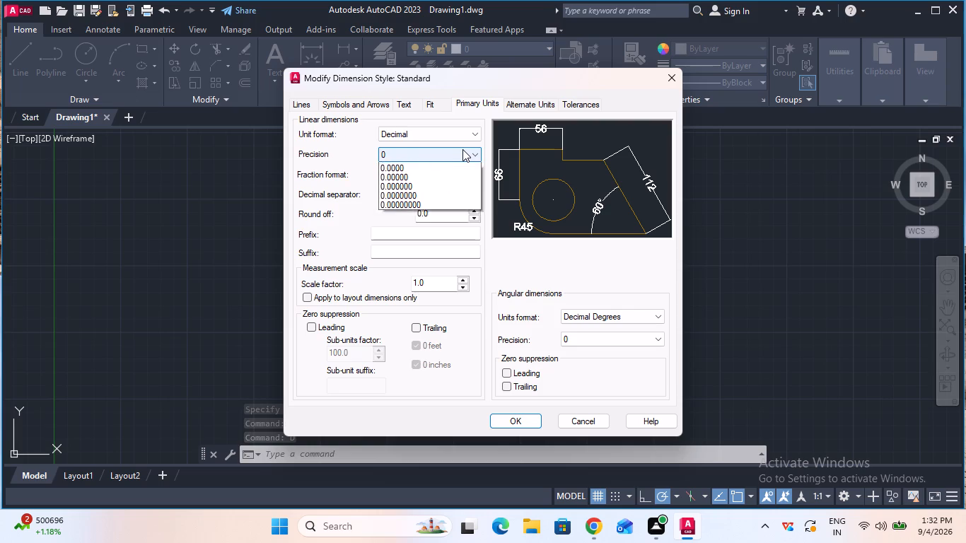
left_click(464, 177)
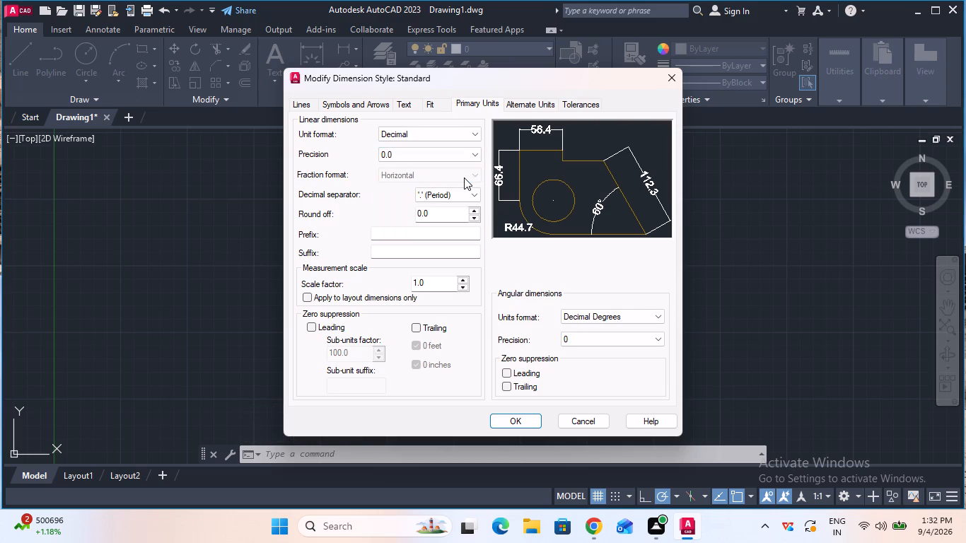
left_click(506, 426)
left_click(626, 180)
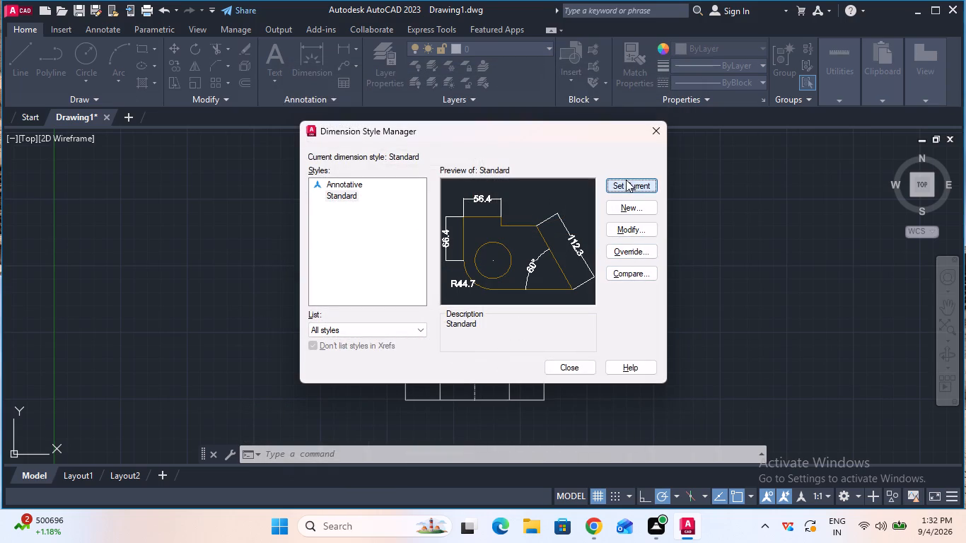
left_click(569, 368)
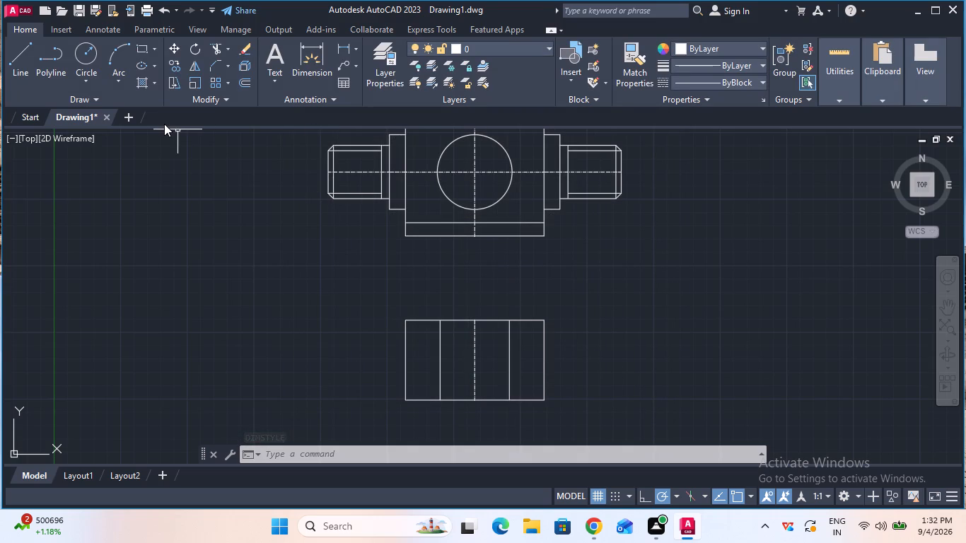
Place a 0.5 mm vertical reference dimension down from the lower rectangle's top-left corner, with its text outside the left edge.
left_click(320, 54)
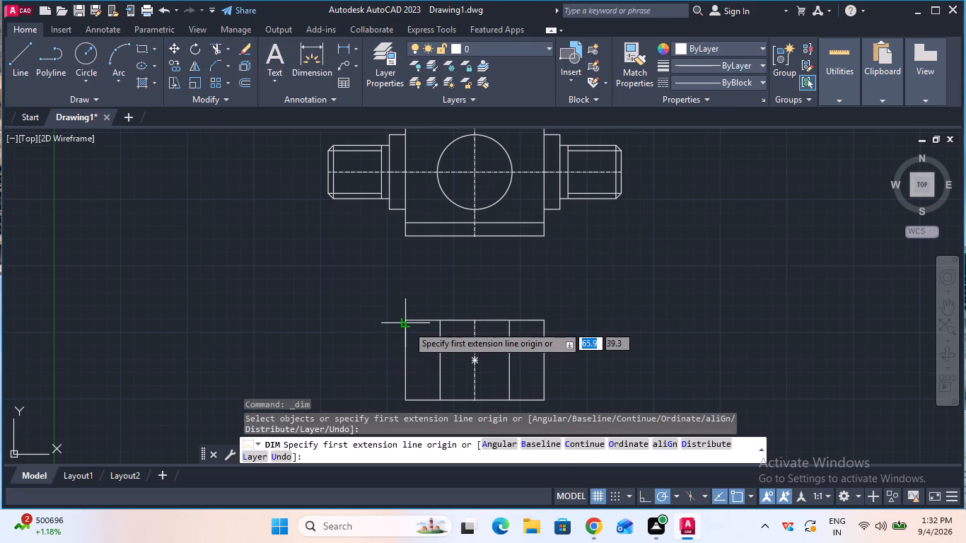
left_click(404, 320)
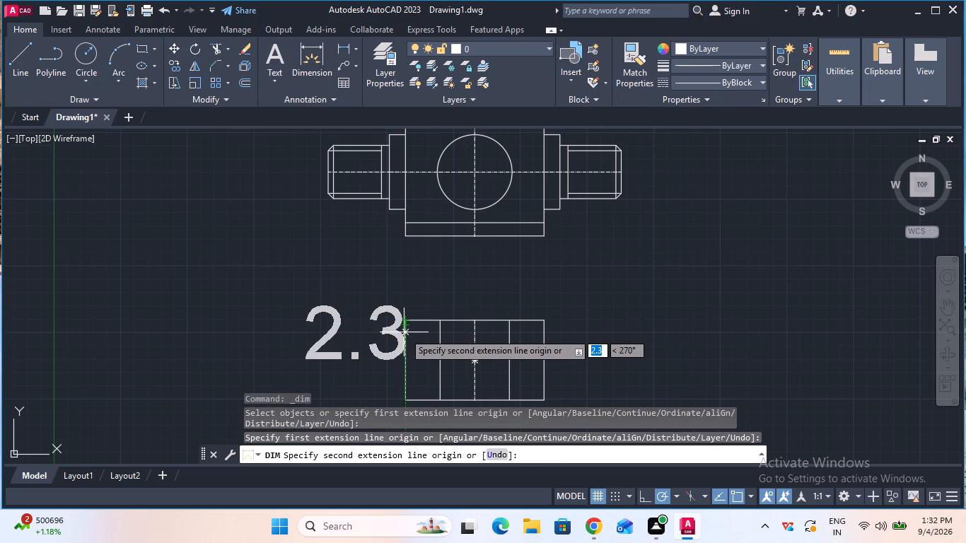
type("0.")
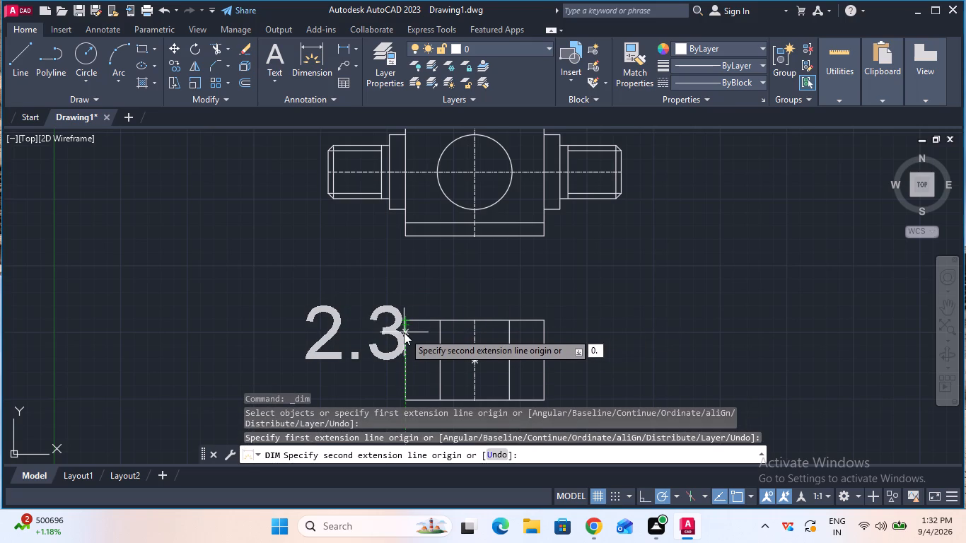
key("5")
key("Return")
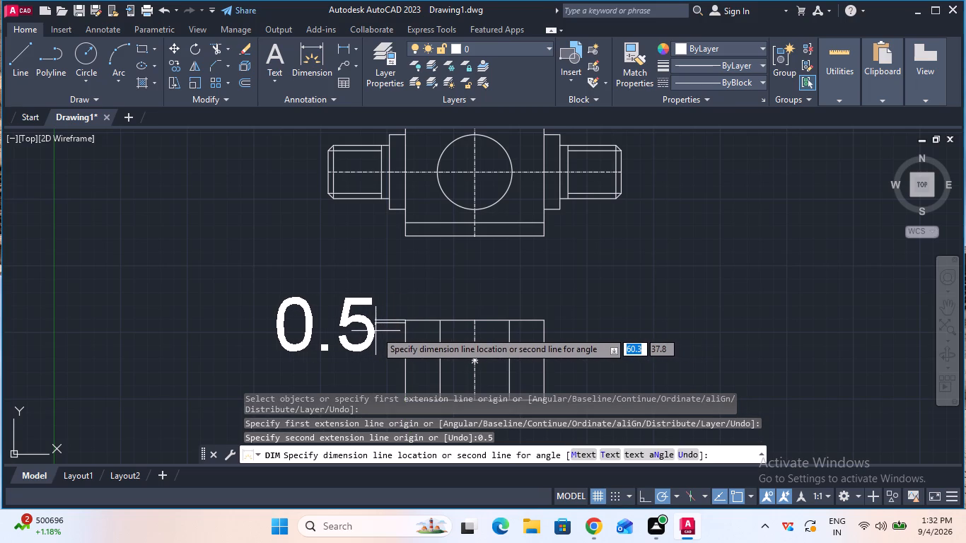
left_click(376, 331)
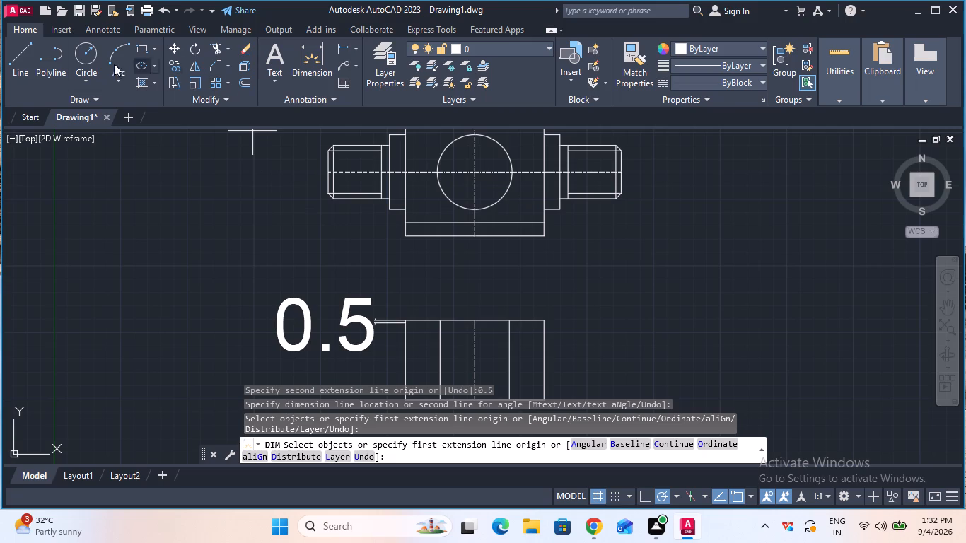
Draw a line from 0.5 mm below the lower rectangle's top-left corner, 3.0 mm outward to the left and 14 mm straight down in Ortho mode.
left_click(26, 65)
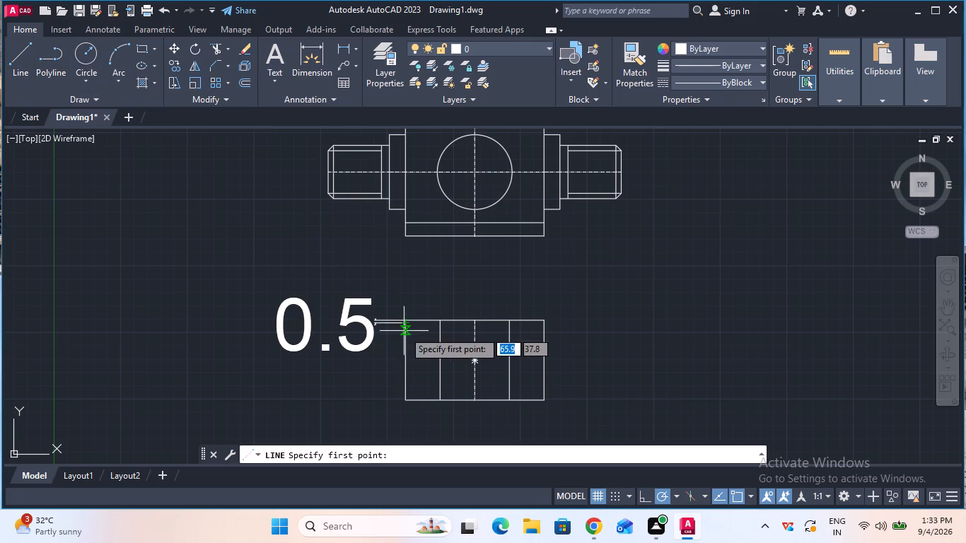
left_click(404, 322)
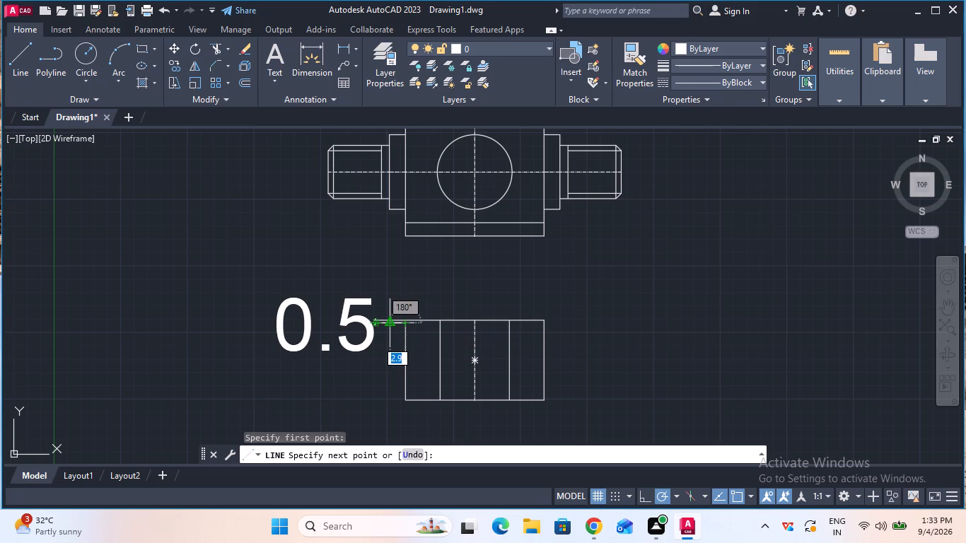
key("3")
type(".0")
key("Return")
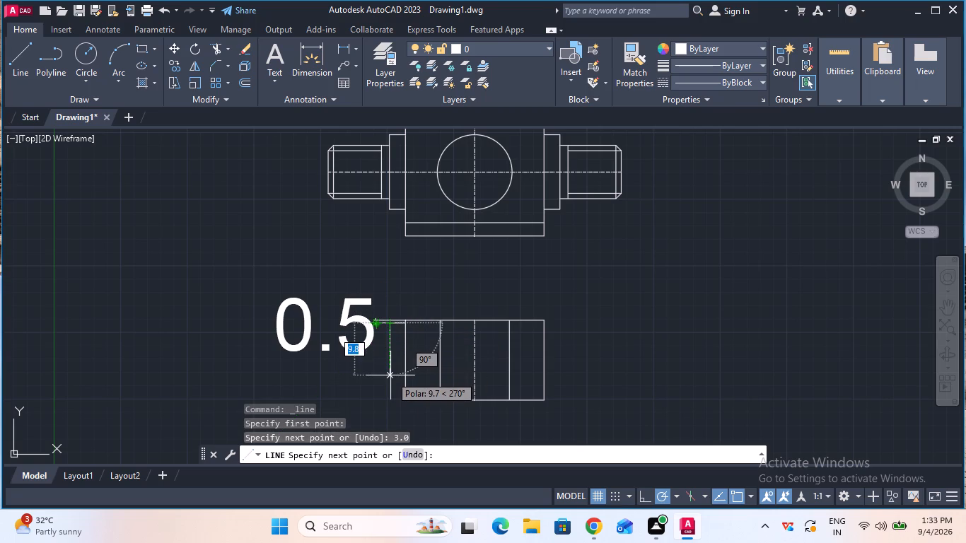
key("F8")
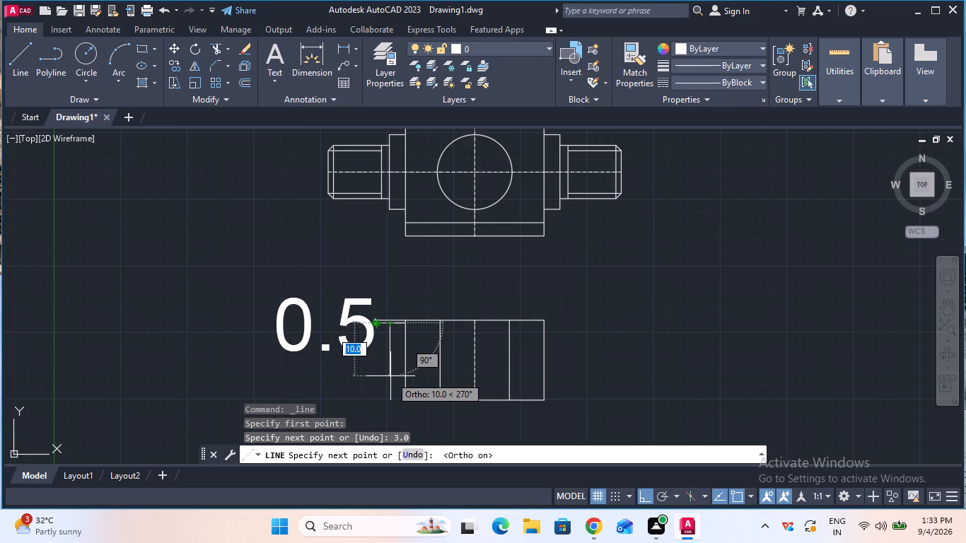
type("14")
key("Return")
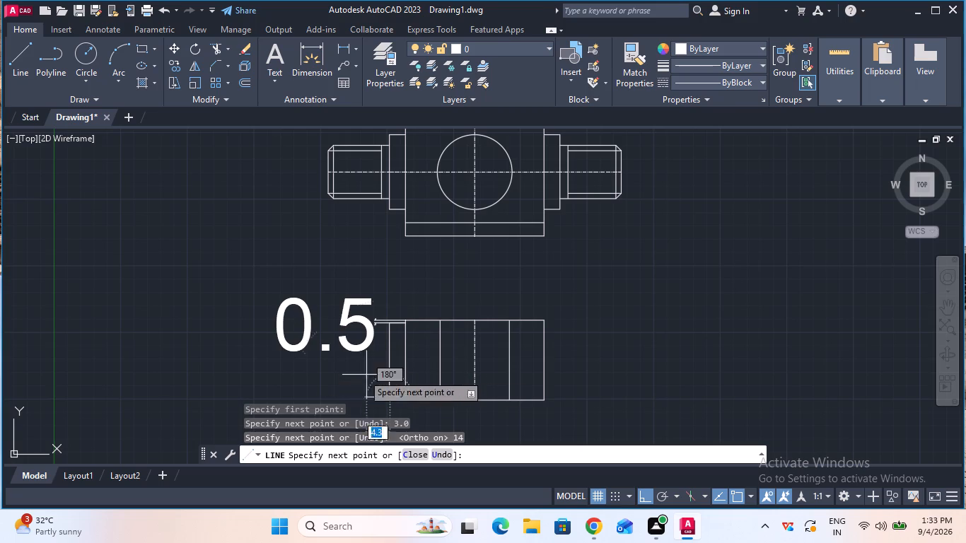
key("Escape")
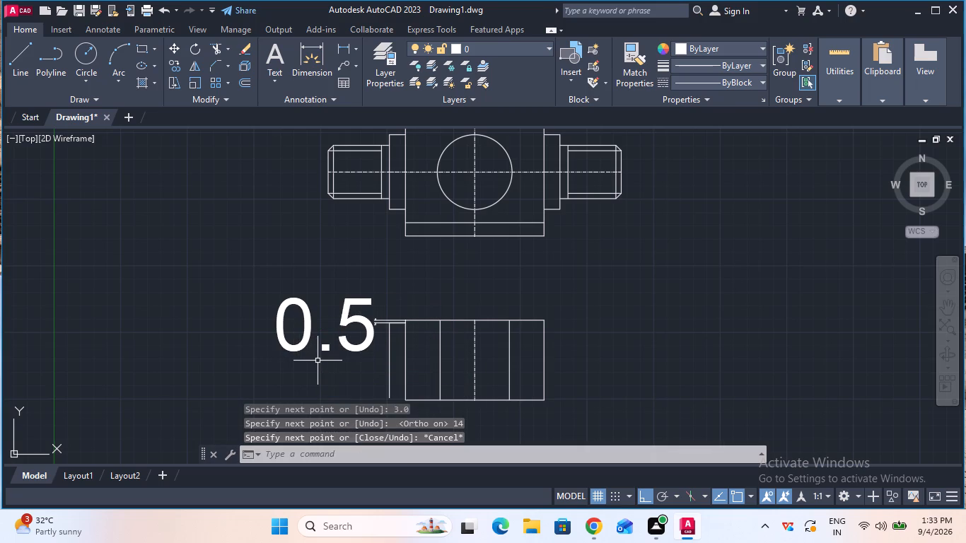
Erase the 0.5 reference dimension beside the lower view.
middle_click_drag(318, 361, 303, 395)
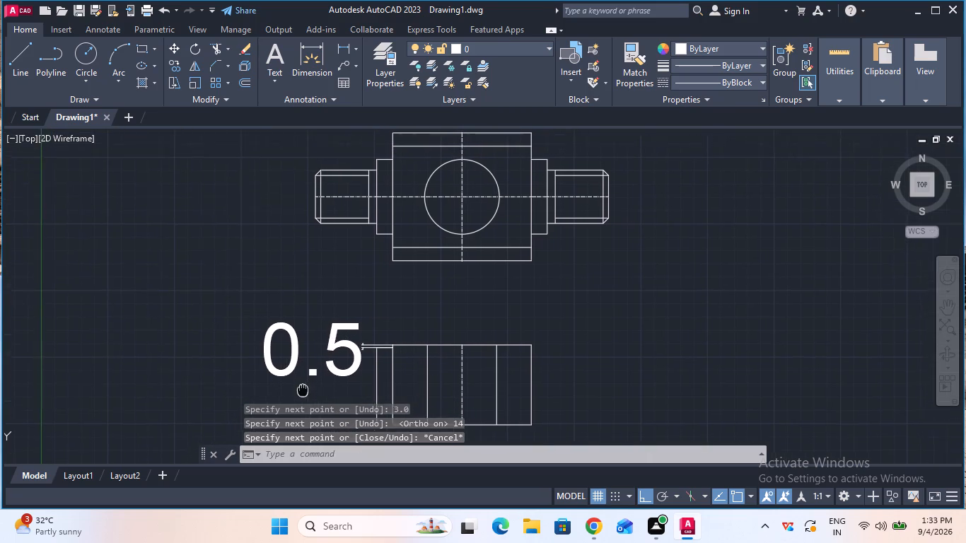
middle_click_drag(303, 395, 293, 427)
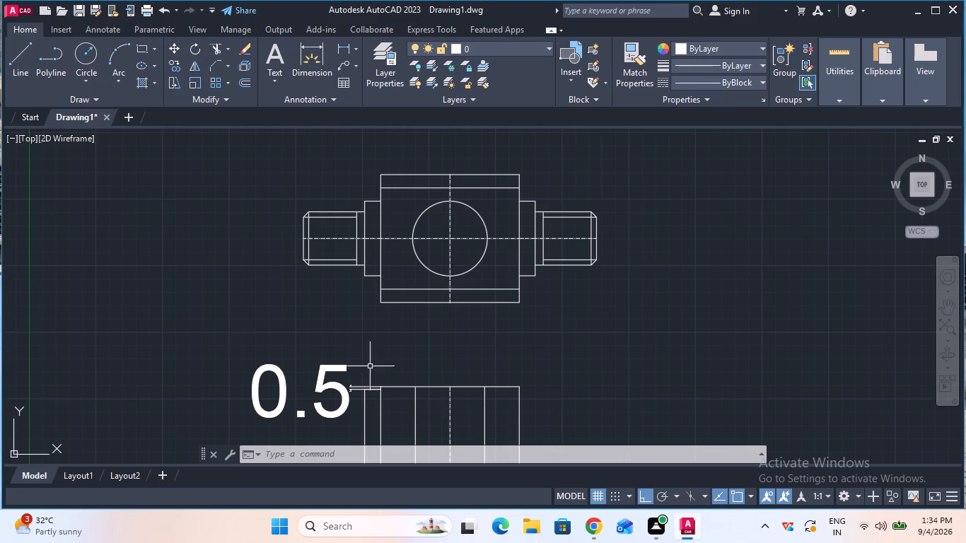
double_click(238, 50)
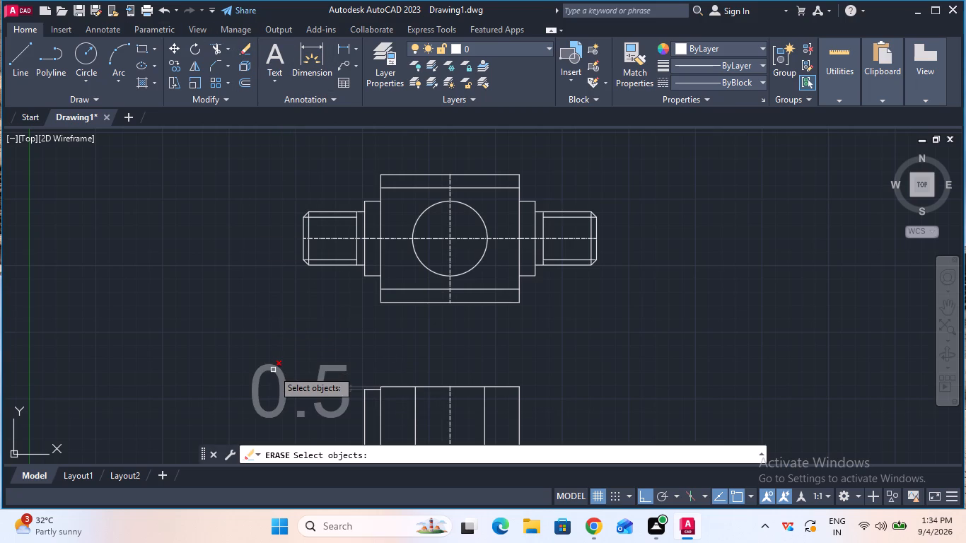
left_click(273, 370)
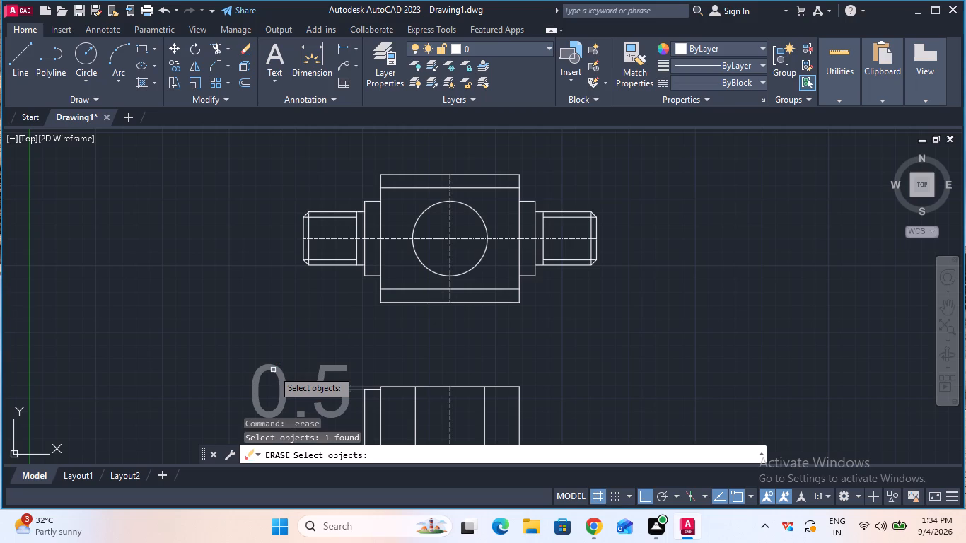
key("Return")
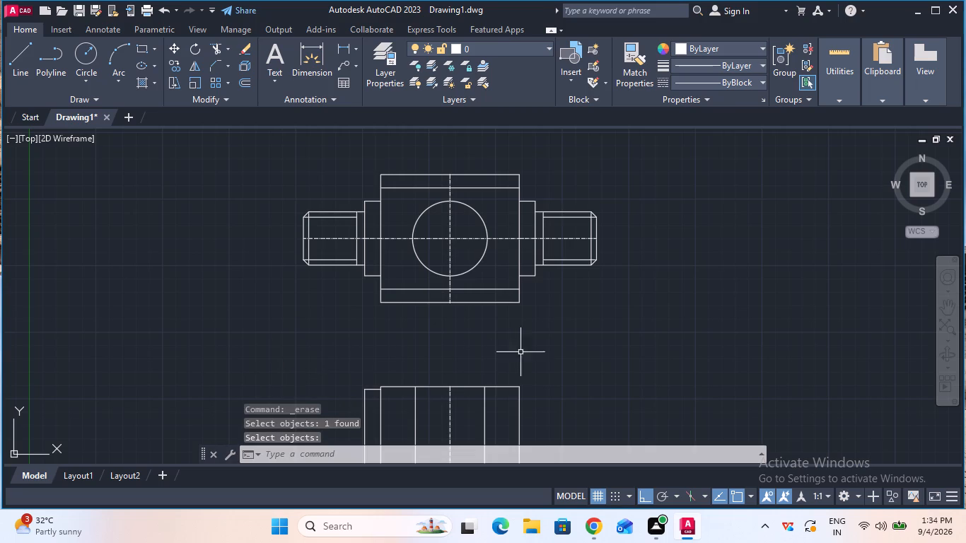
Close the bottom of the lower view's left side step with a 3.0 mm horizontal line back to the rectangle.
double_click(949, 312)
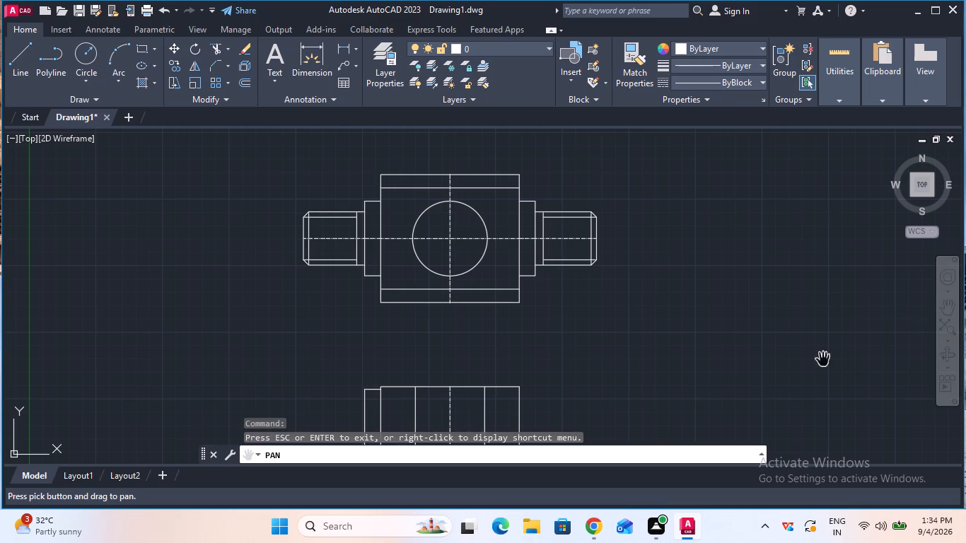
left_click_drag(814, 363, 824, 293)
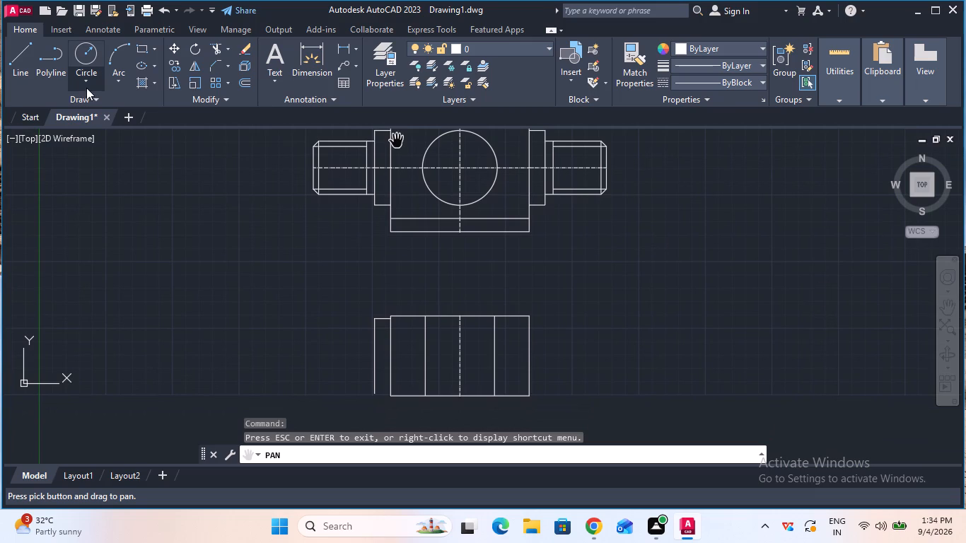
left_click(23, 66)
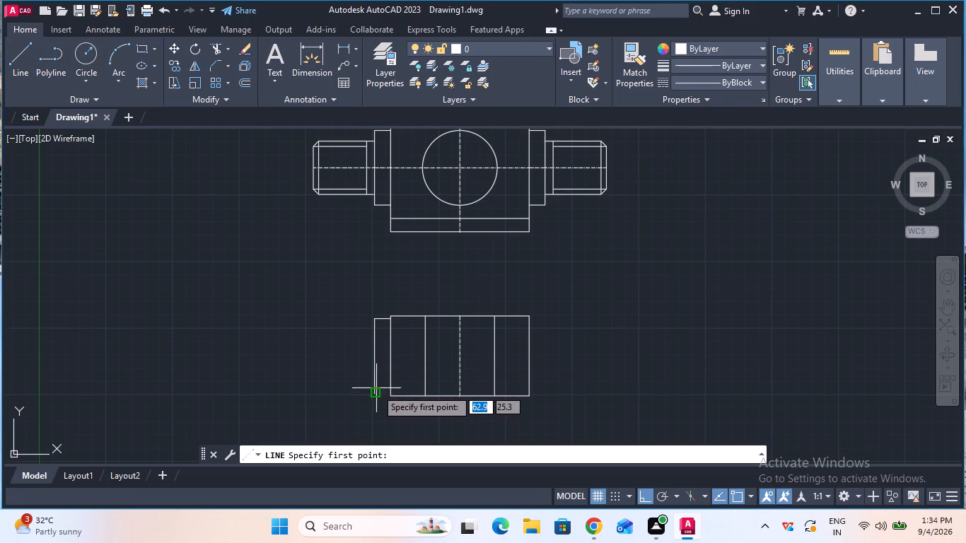
left_click(374, 392)
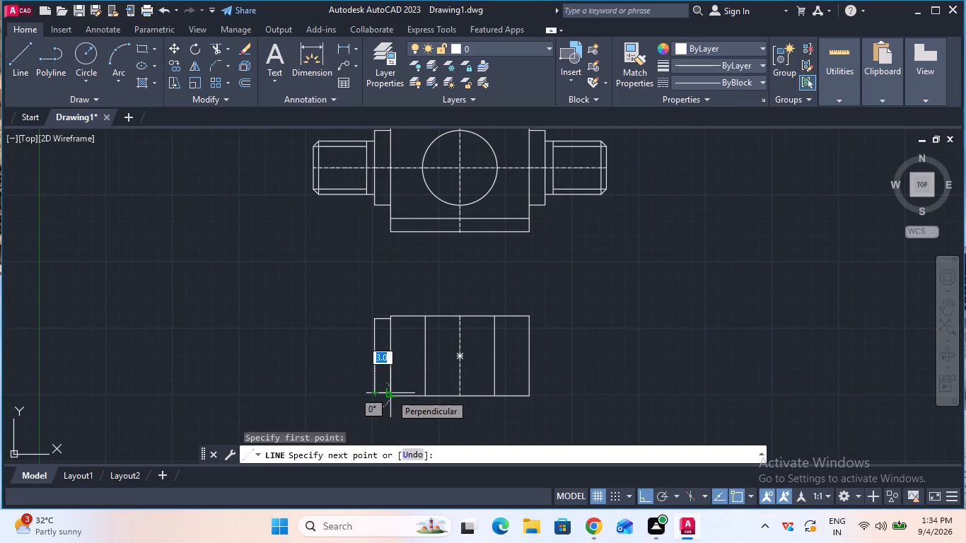
type("3.0")
key("Return")
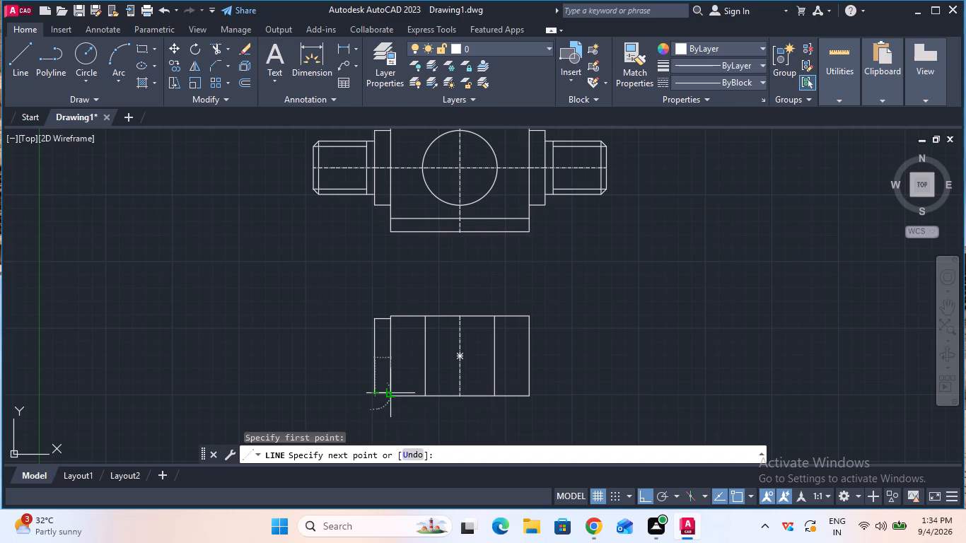
key("Escape")
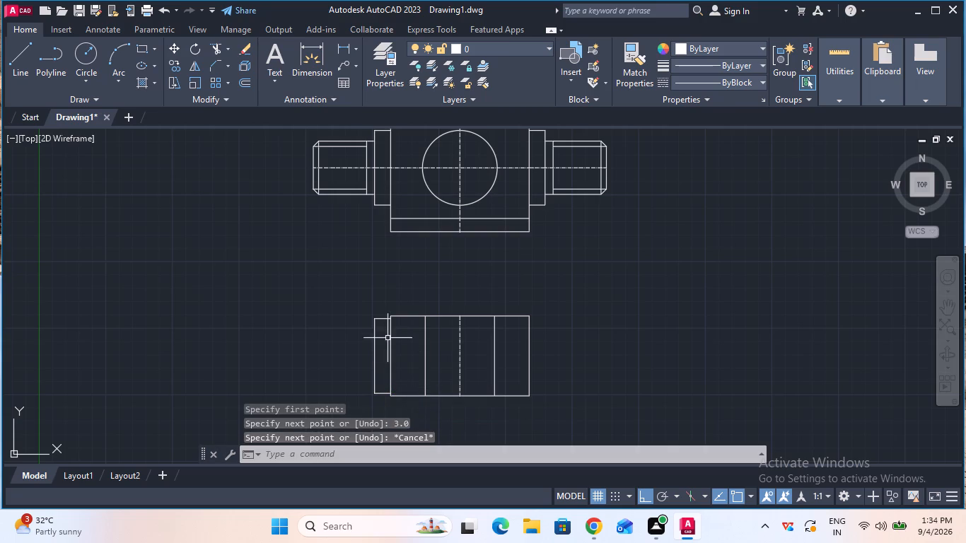
Inspect the geometry properties of the left side step's top line in the lower view.
left_click(379, 317)
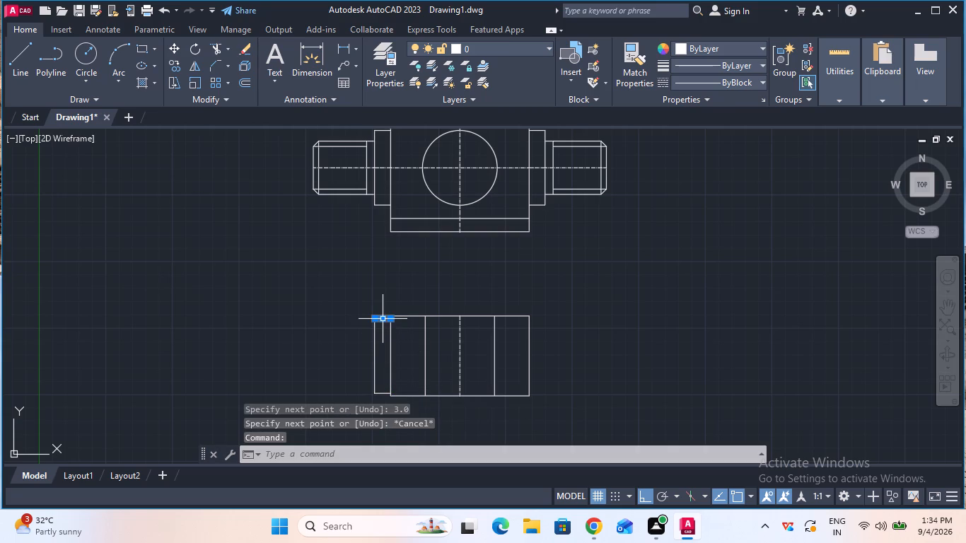
type("pr")
left_click(407, 344)
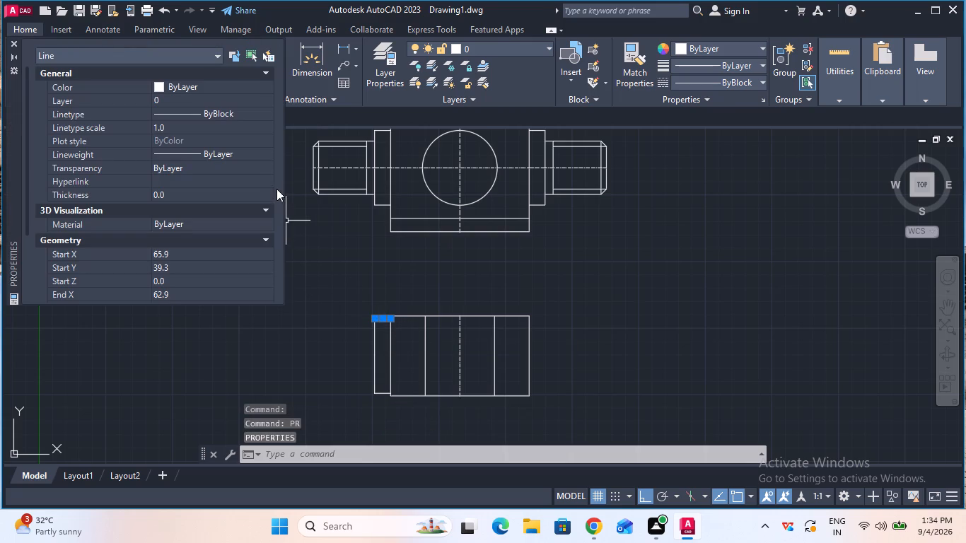
left_click(28, 132)
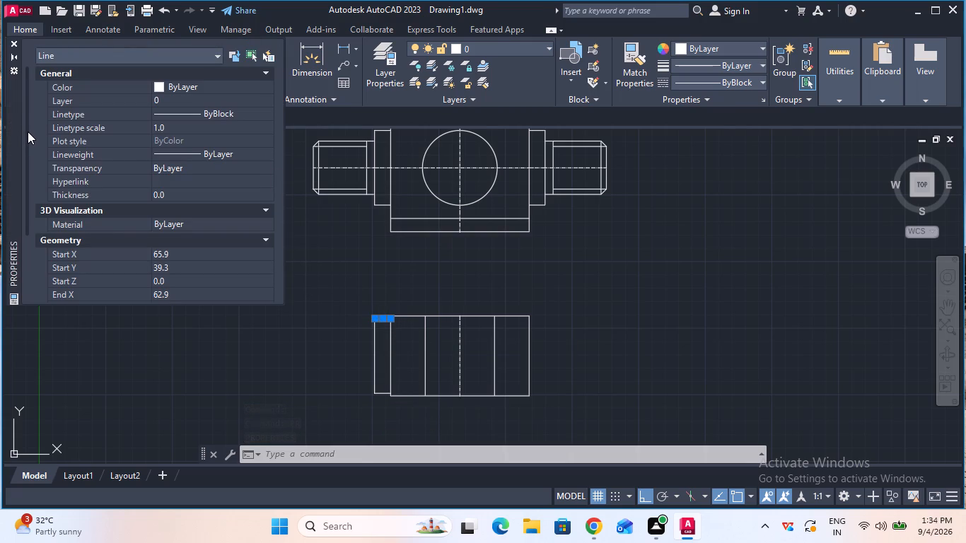
left_click(25, 136)
left_click_drag(26, 148, 23, 199)
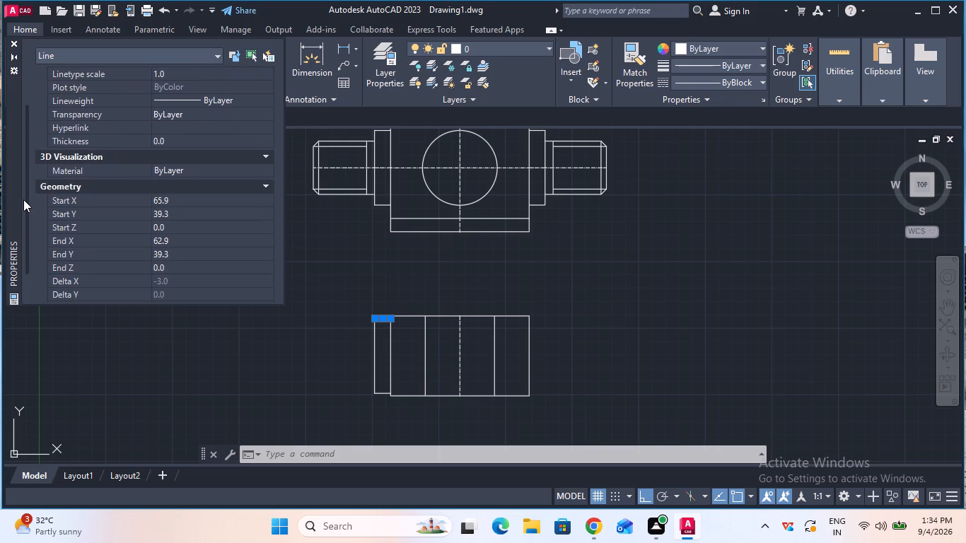
left_click_drag(23, 199, 28, 185)
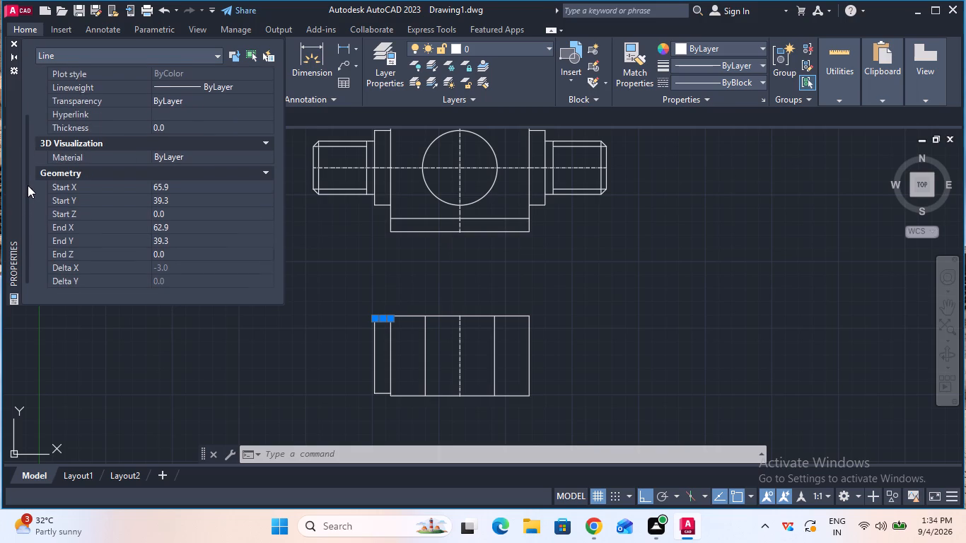
left_click_drag(28, 185, 42, 185)
left_click_drag(42, 185, 55, 98)
left_click(13, 41)
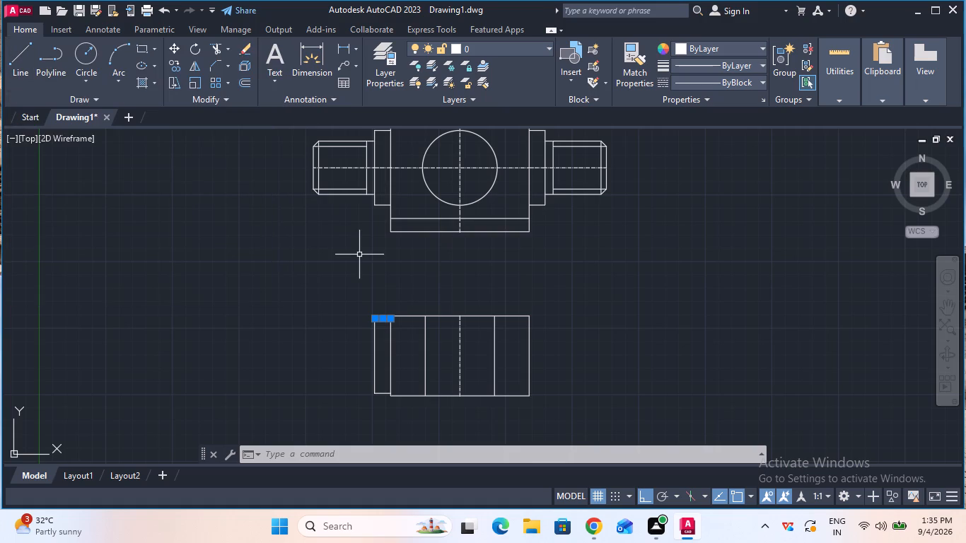
key("Escape")
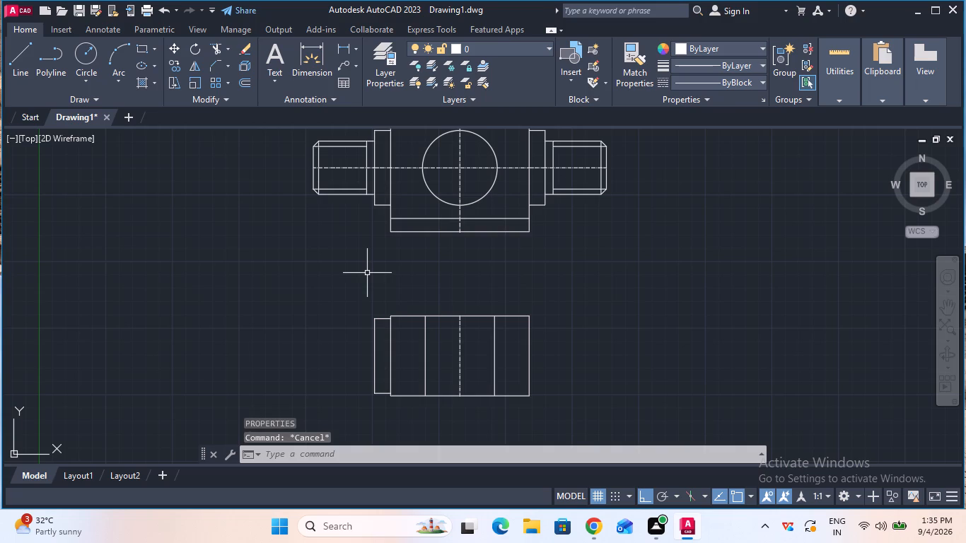
Draw the right side step from the rectangle's right edge, level with the left step's top: 3.0 mm outward, 14.0 mm down, 3.0 mm back.
left_click(13, 64)
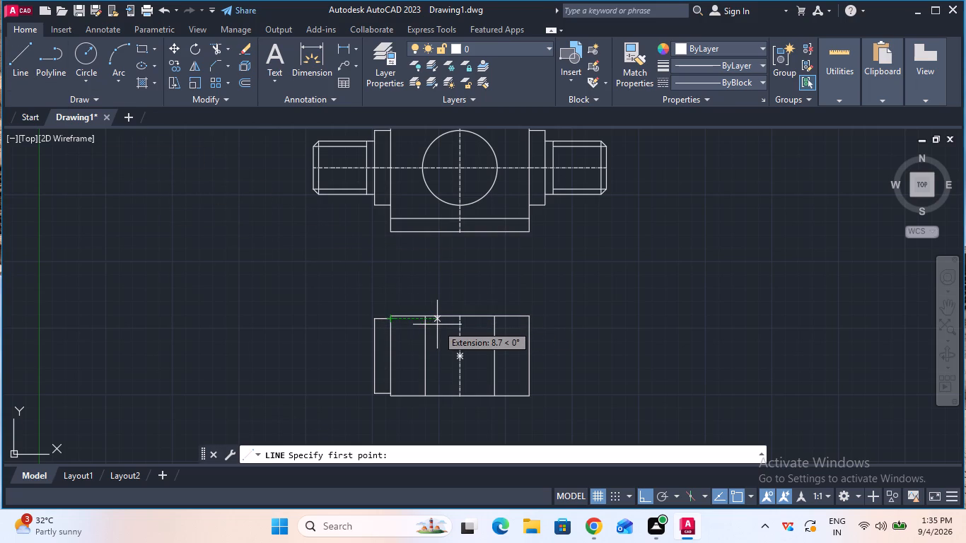
left_click(533, 323)
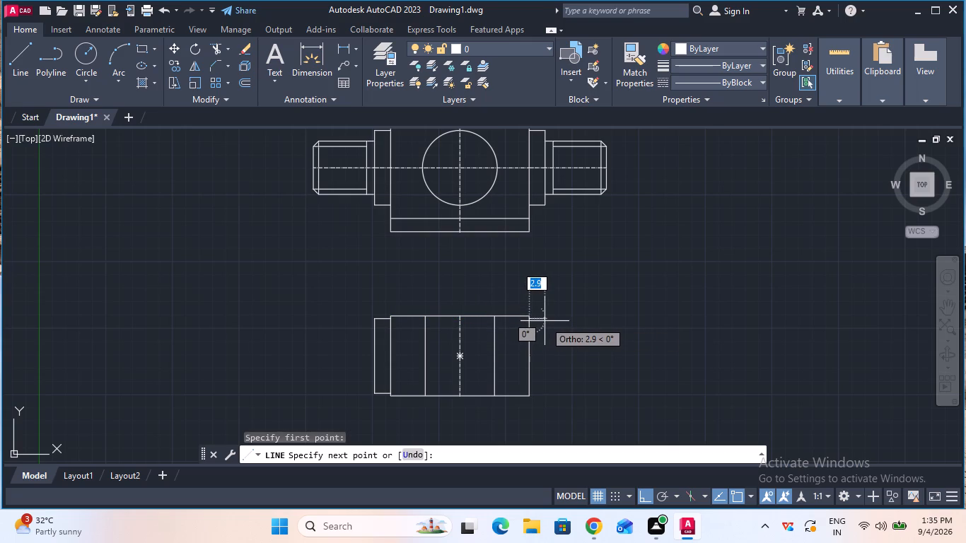
type("3.0")
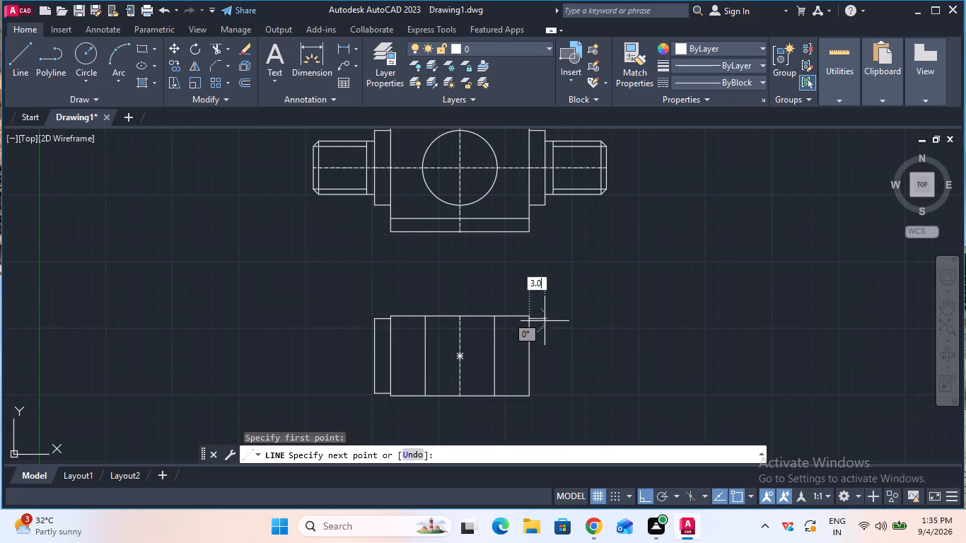
key("Return")
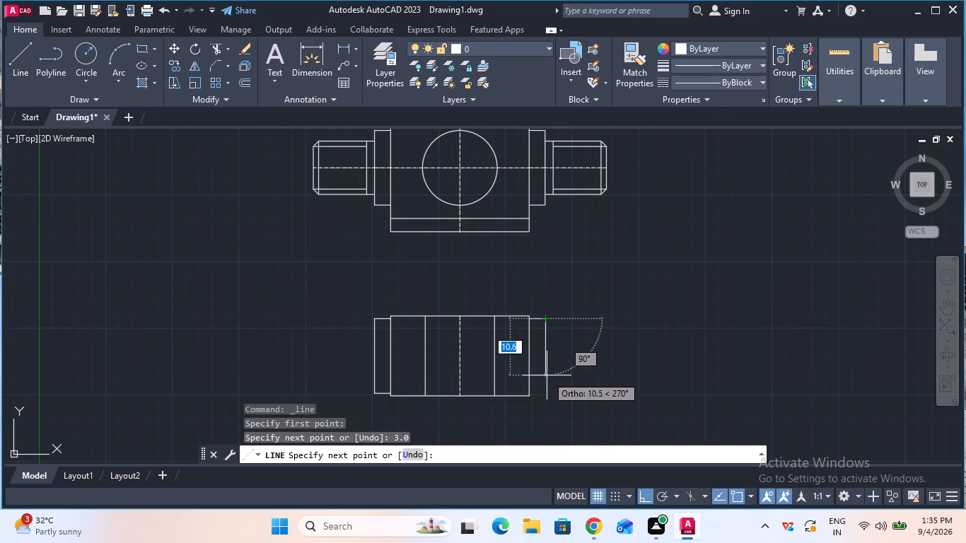
type("14")
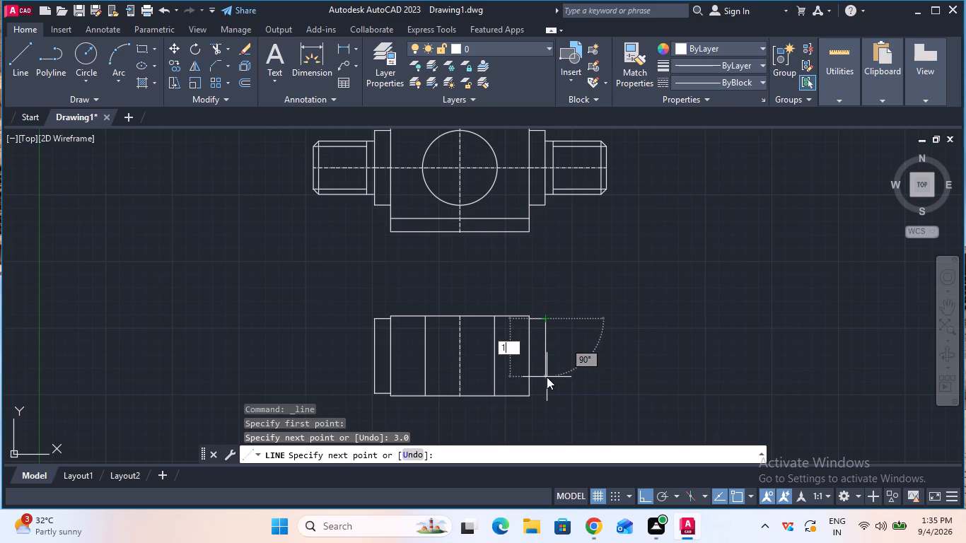
type(".0")
key("Return")
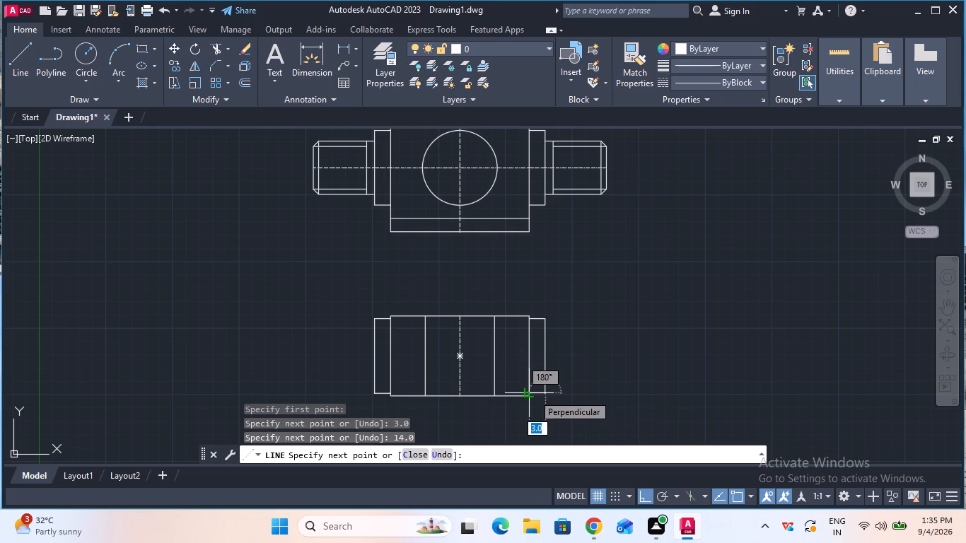
type("3.0")
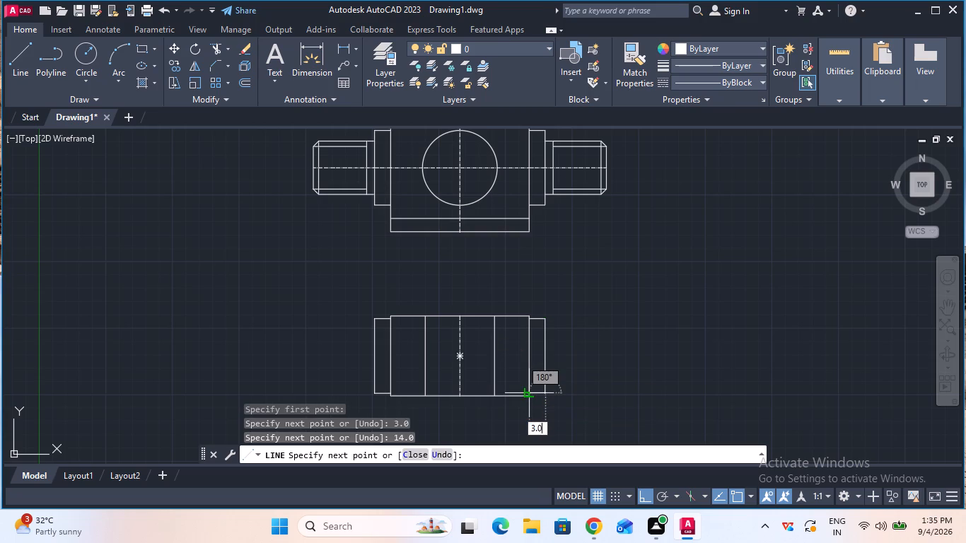
key("Return")
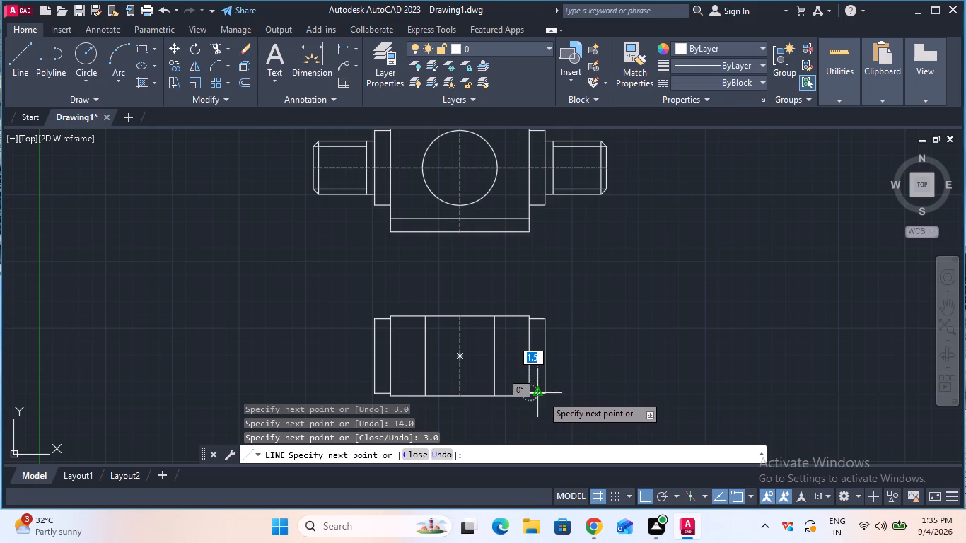
key("Escape")
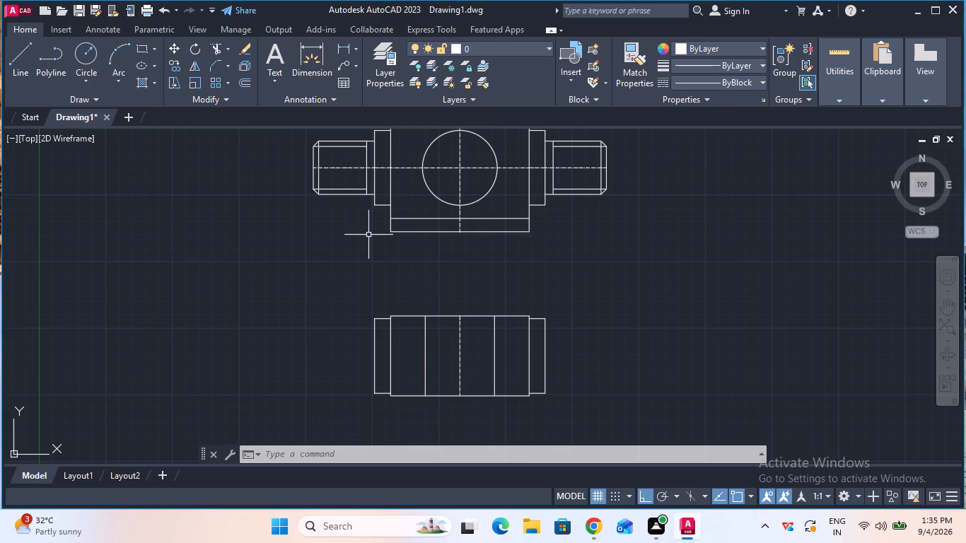
Measure the height of the left side step's outer edge with a temporary dimension.
left_click(303, 62)
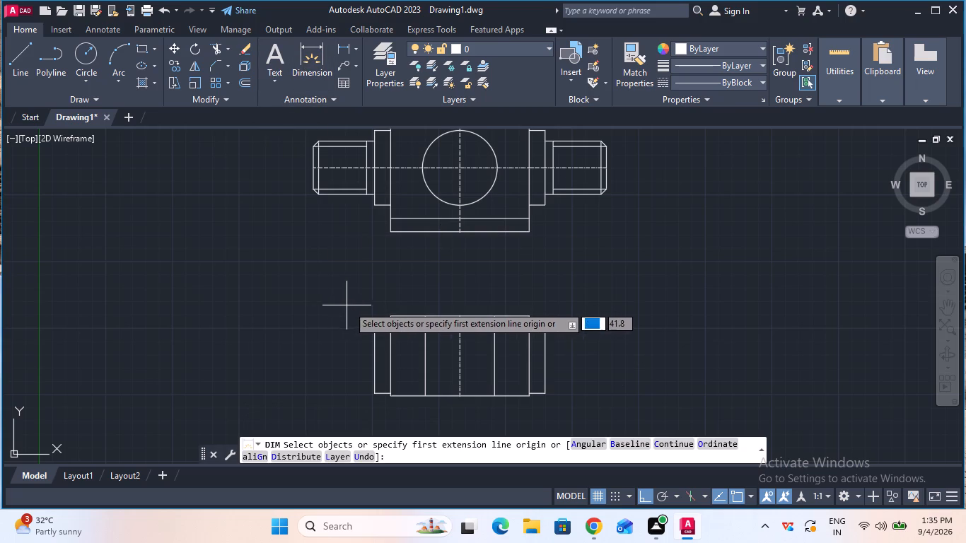
double_click(374, 319)
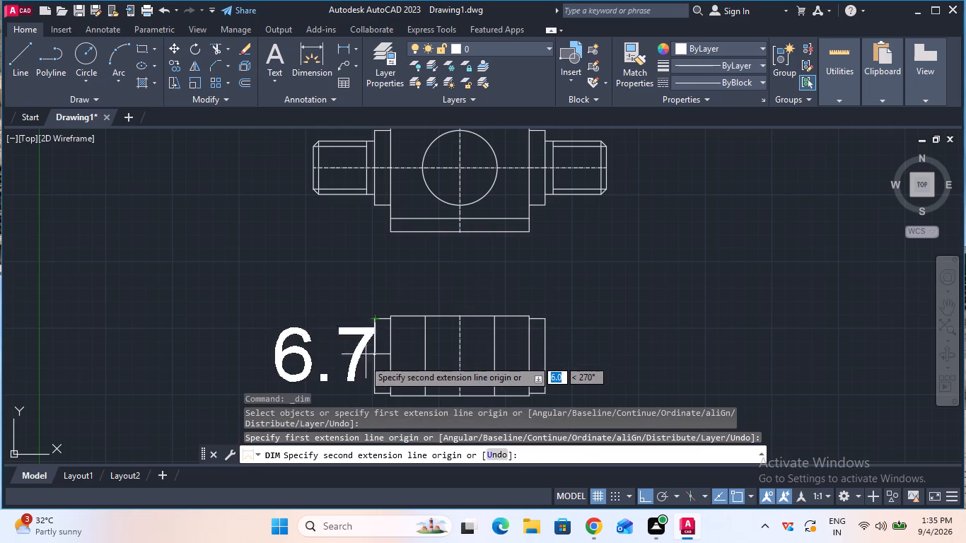
left_click(374, 391)
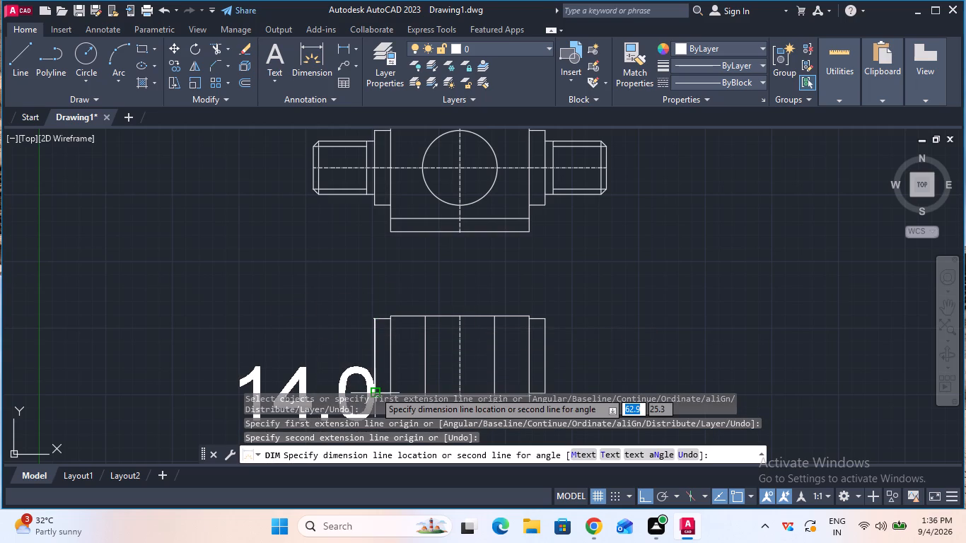
key("Escape")
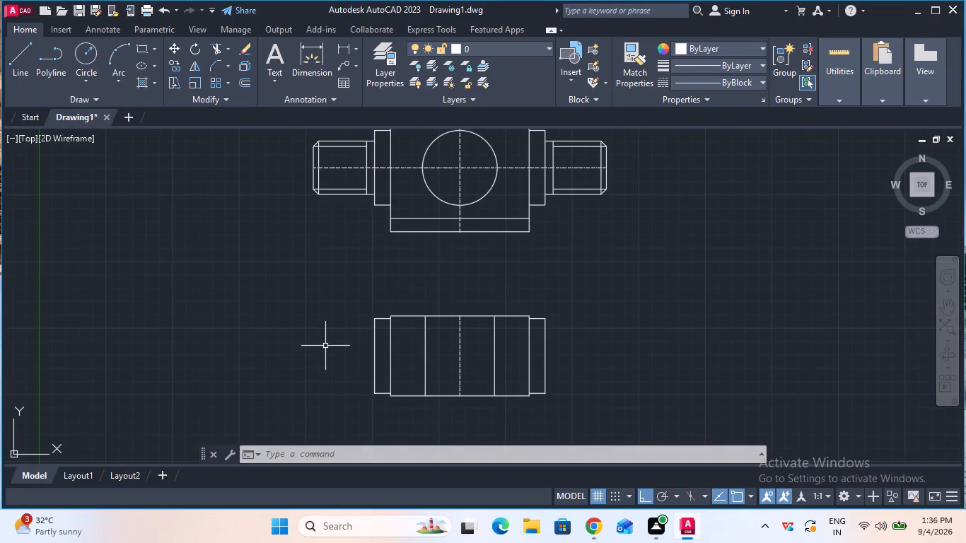
Add horizontal centerlines midway between the top and bottom lines of the lower view's left and right side steps.
type("cl")
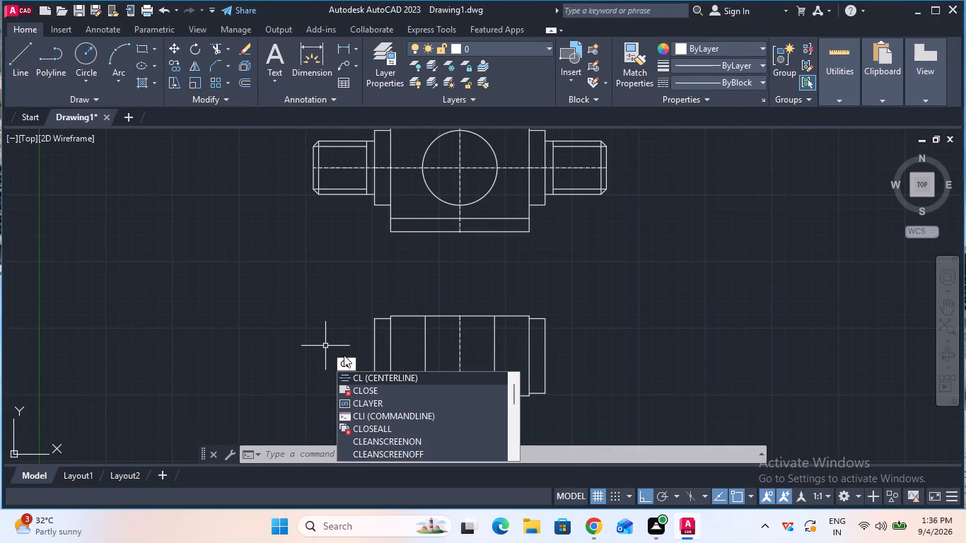
left_click(373, 376)
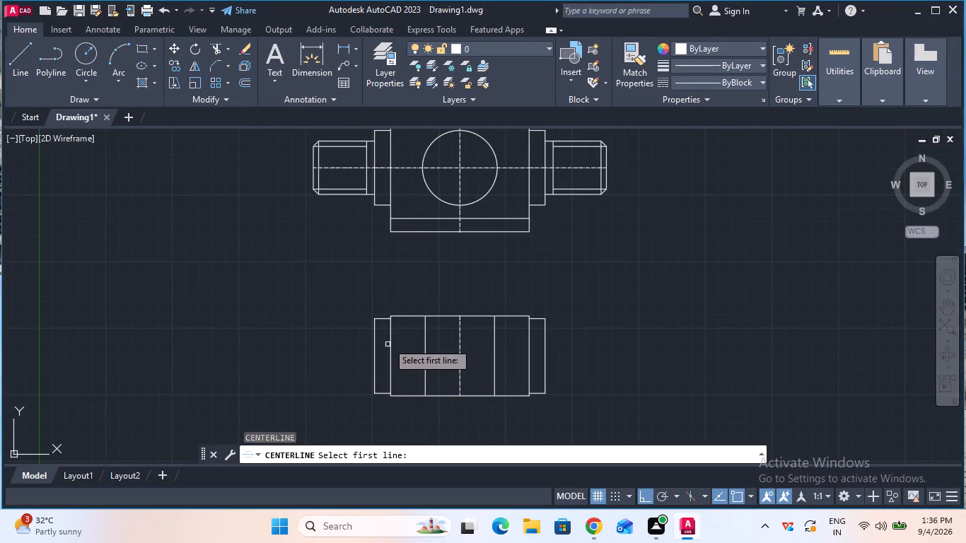
left_click(383, 317)
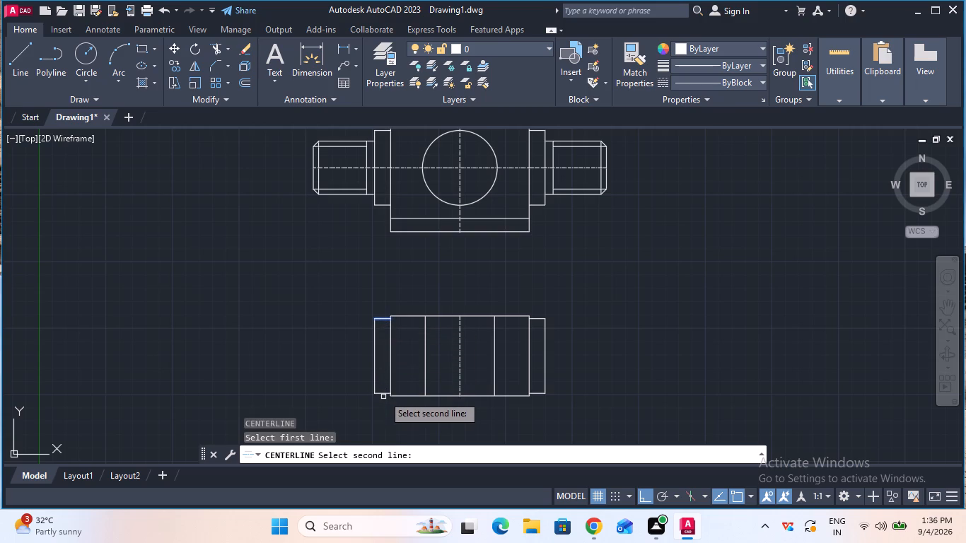
left_click(383, 395)
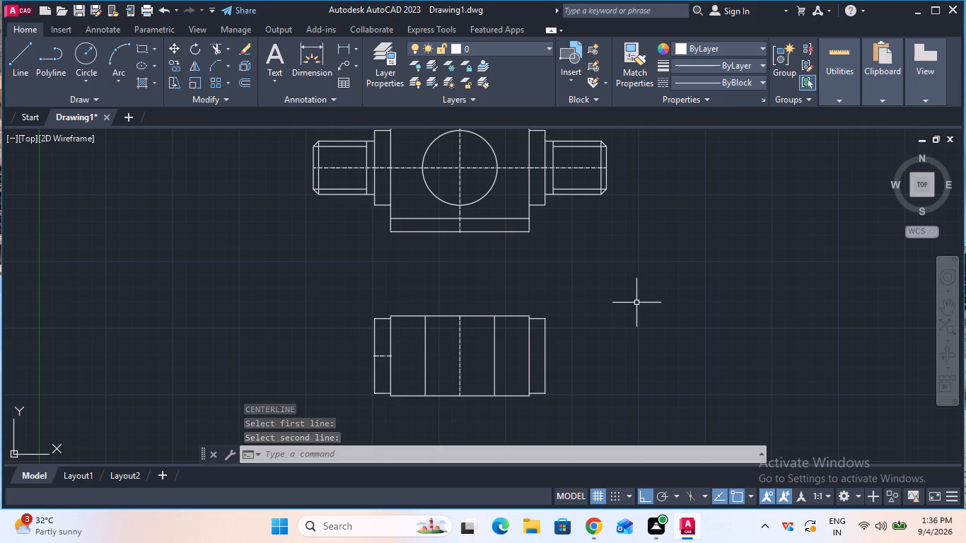
type("cl")
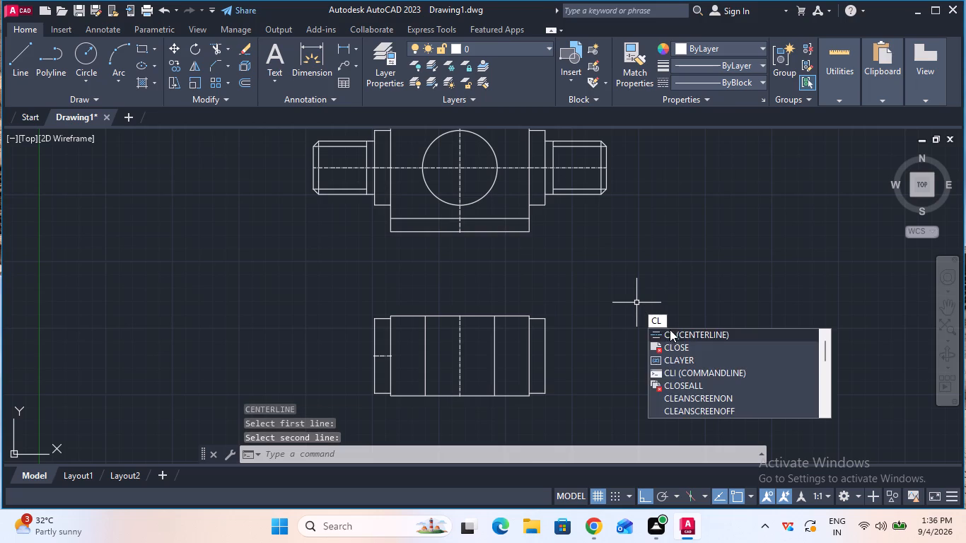
left_click(670, 329)
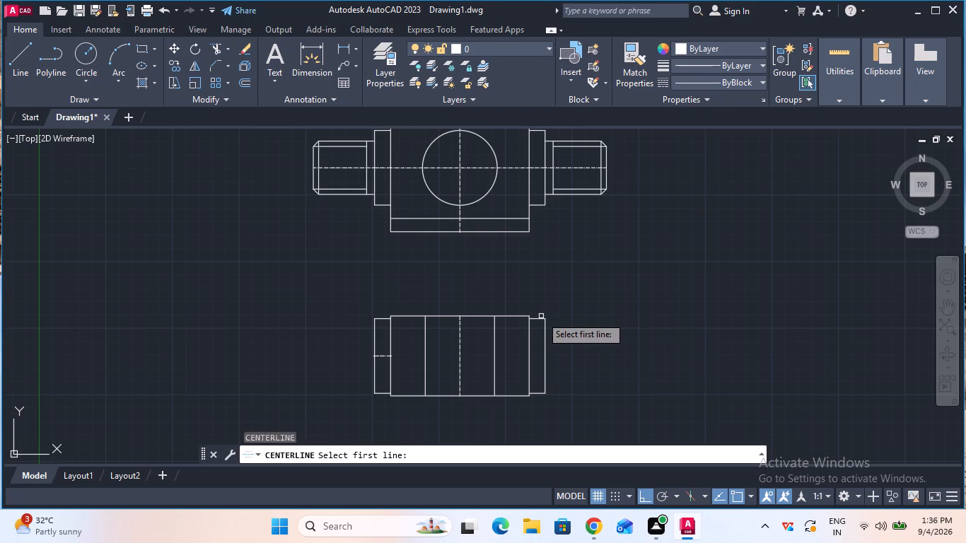
left_click(540, 317)
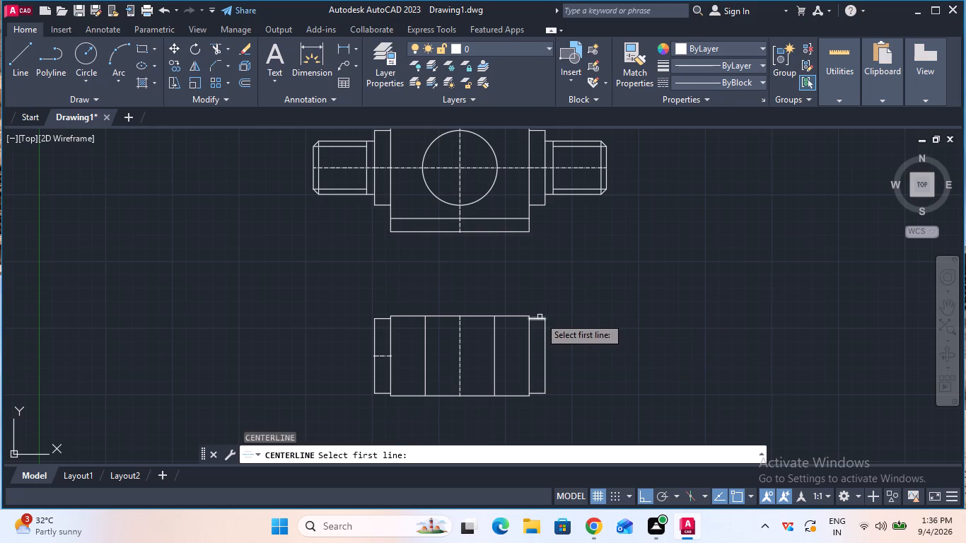
left_click(535, 393)
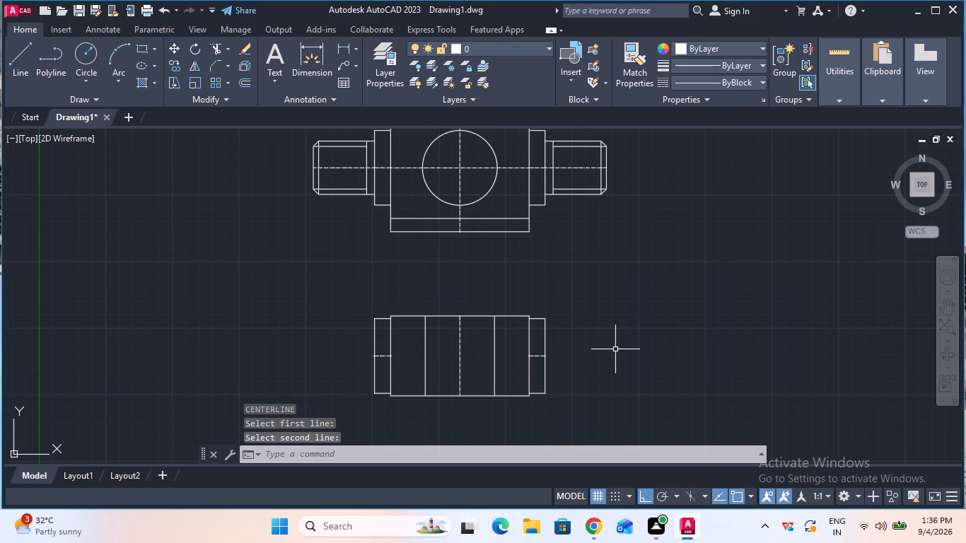
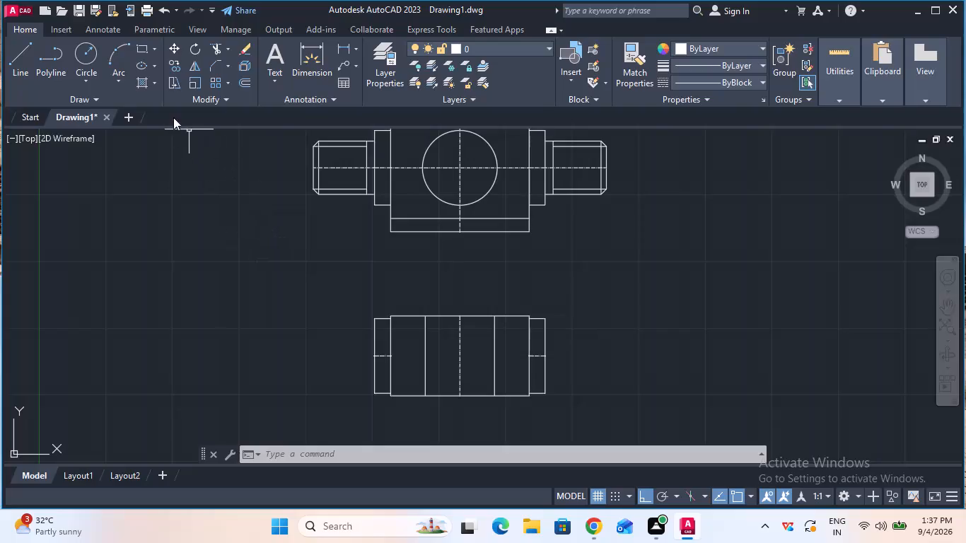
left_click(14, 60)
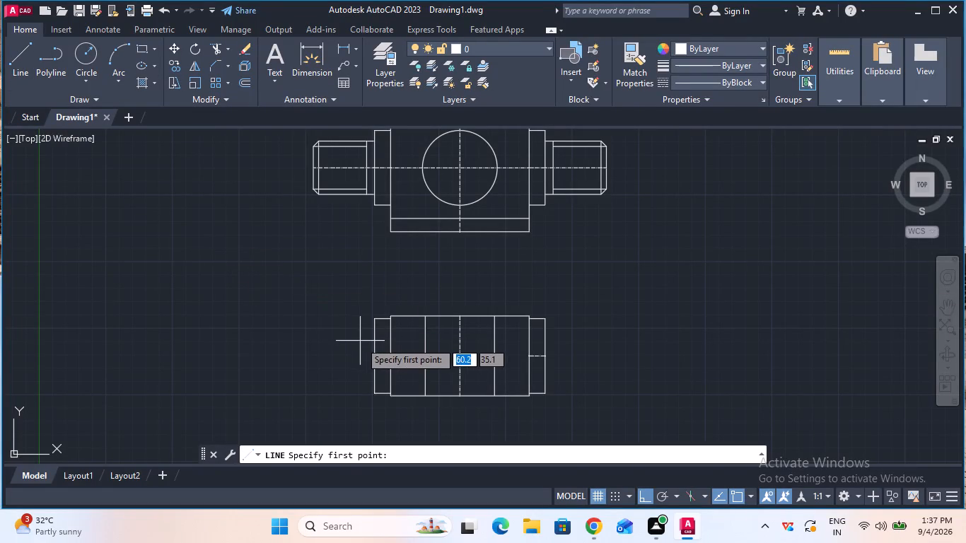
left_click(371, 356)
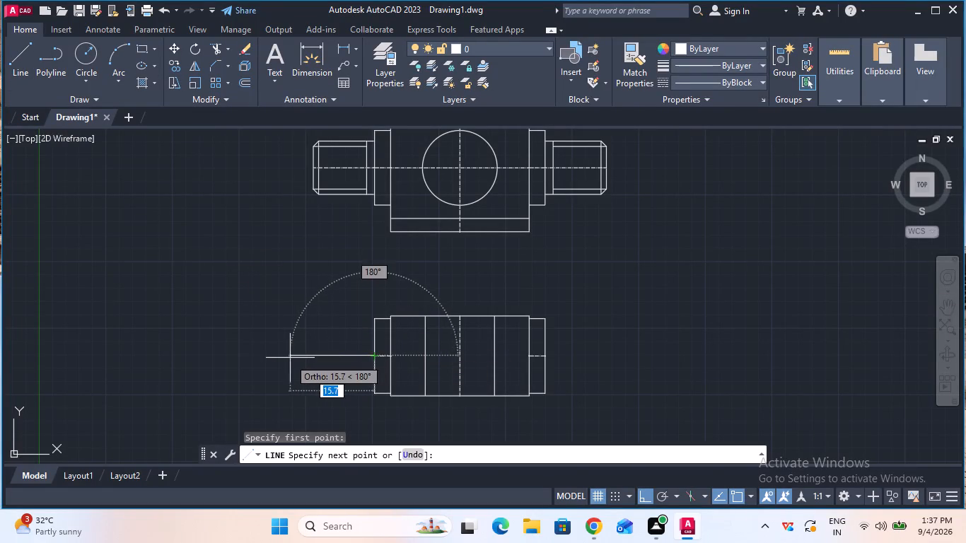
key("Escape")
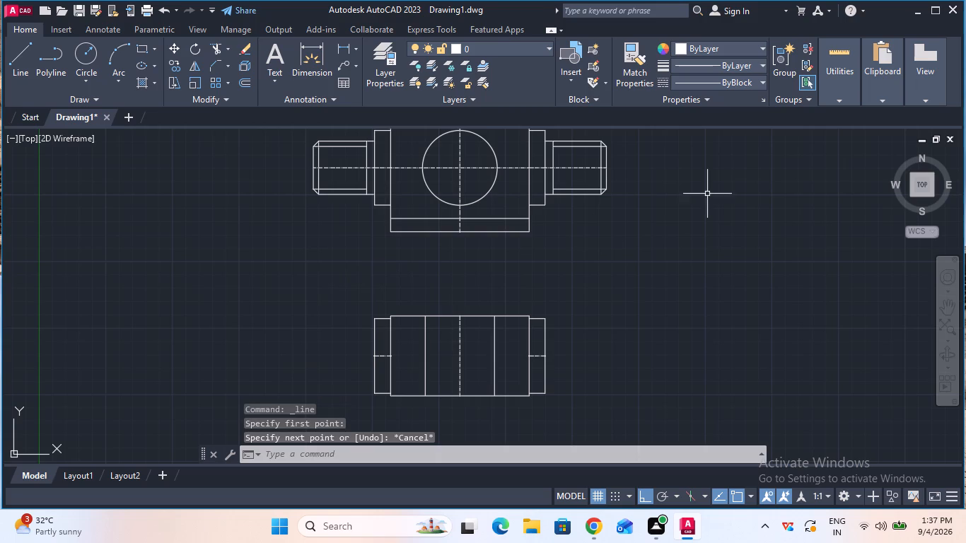
Make CENTER2 the current linetype and draw 11.5 mm centerlines outward from the lower view's left and right side steps, continuing their midlines.
left_click(739, 89)
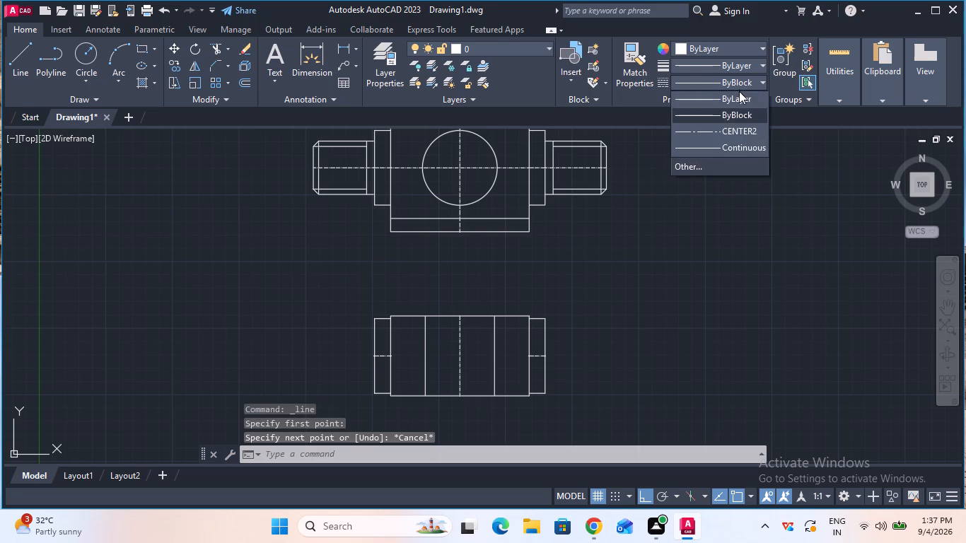
left_click(728, 132)
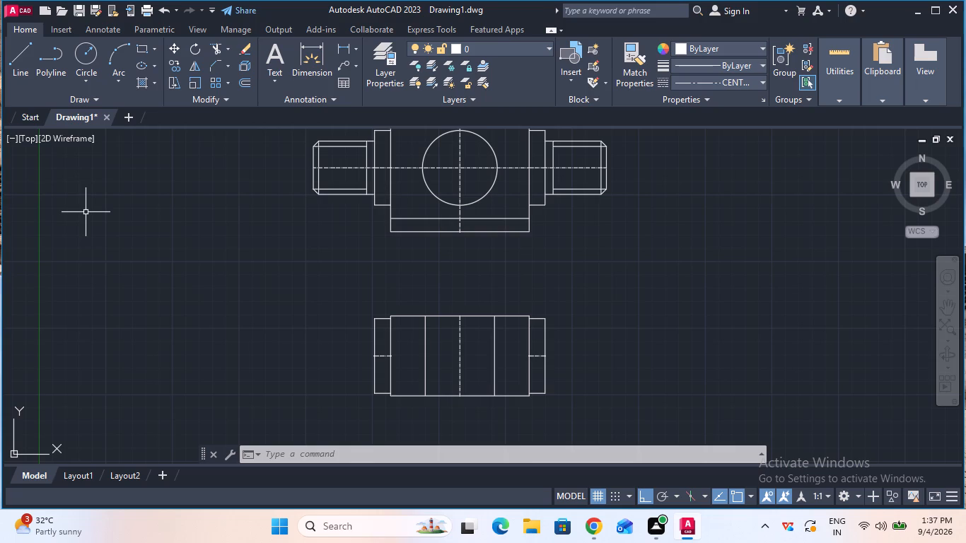
left_click(17, 76)
left_click(378, 357)
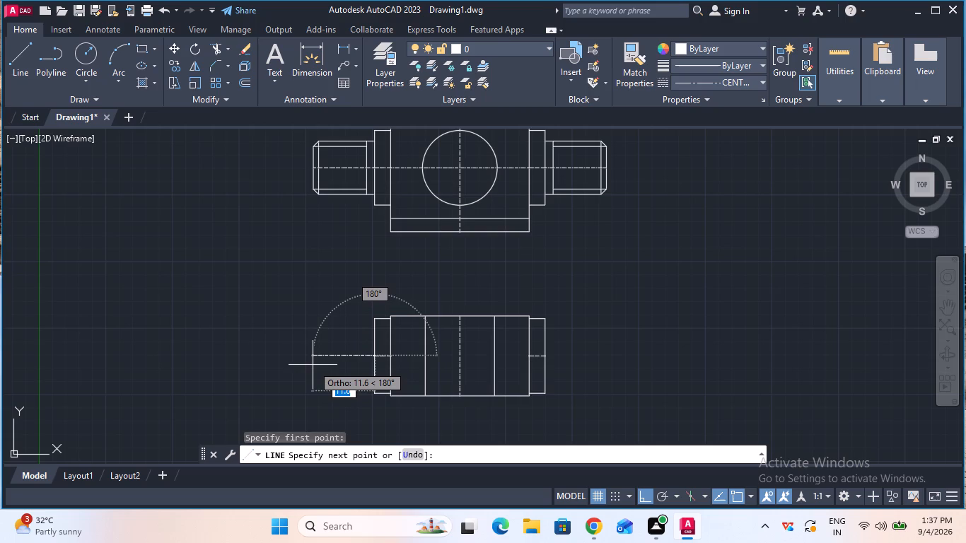
type("11")
type(".5")
key("Return")
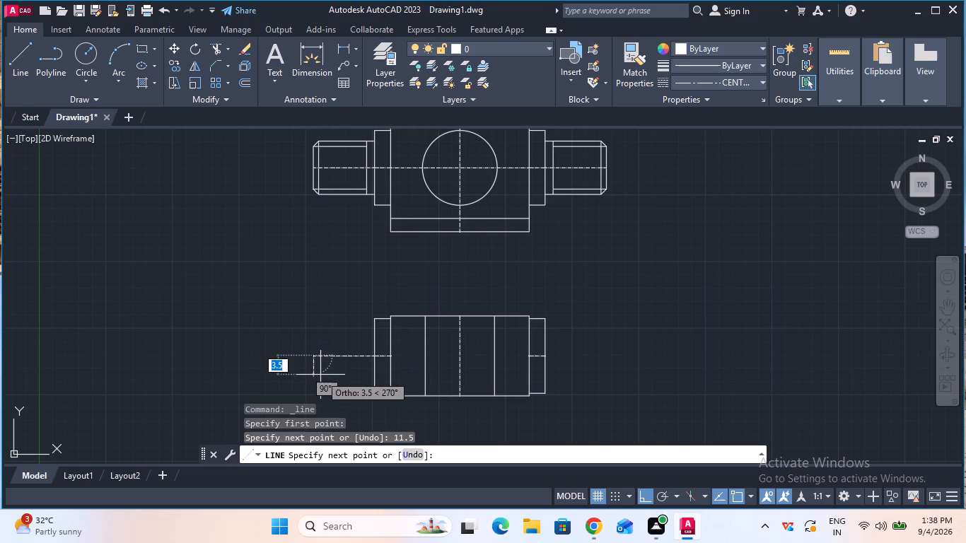
key("Escape")
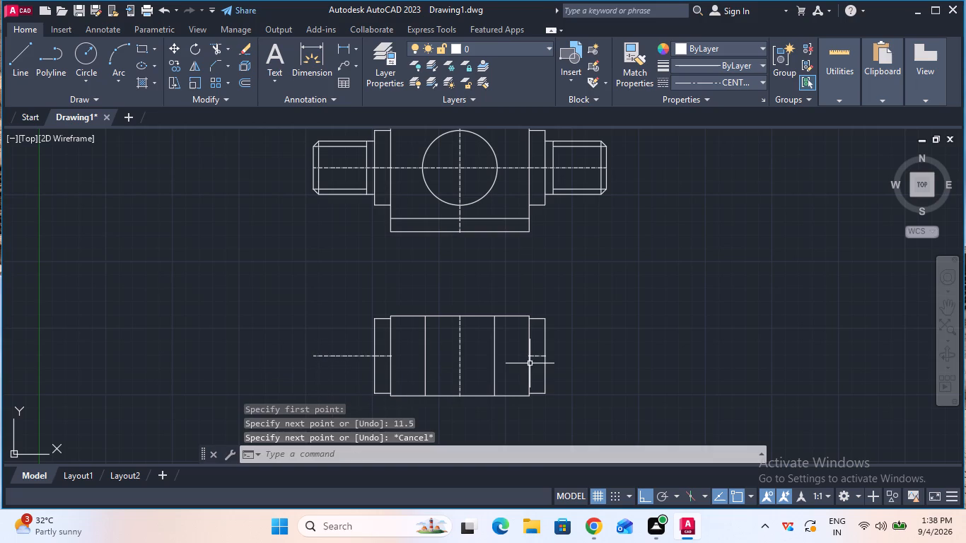
left_click(25, 66)
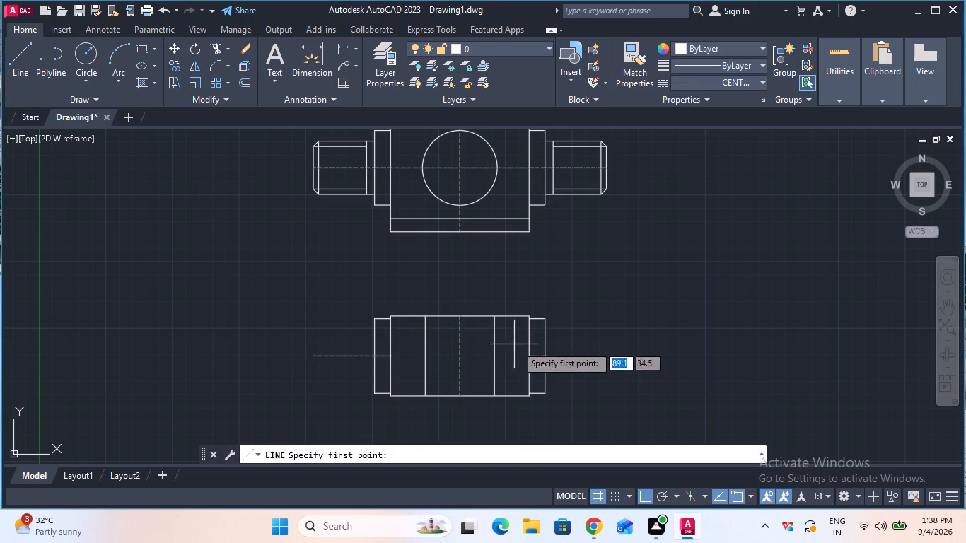
left_click(546, 354)
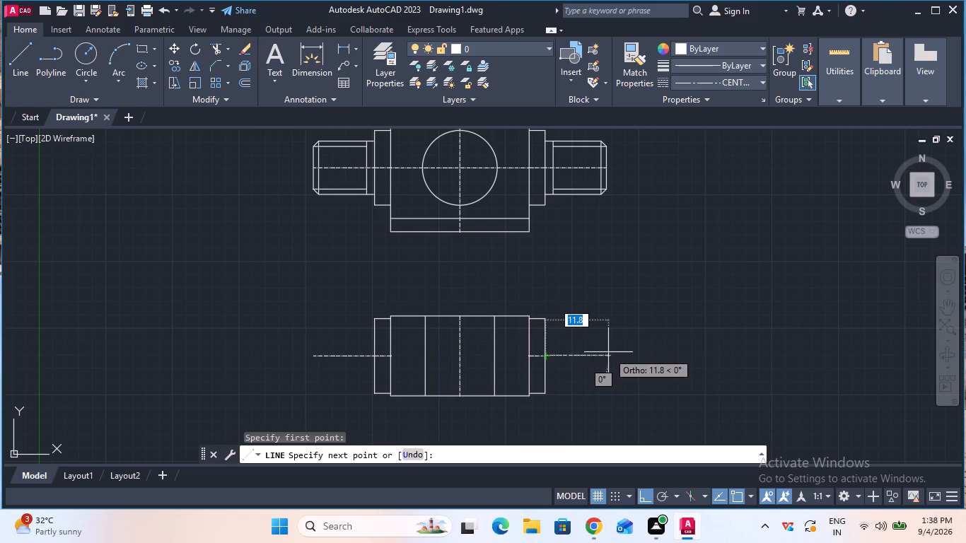
type("11.5")
key("Return")
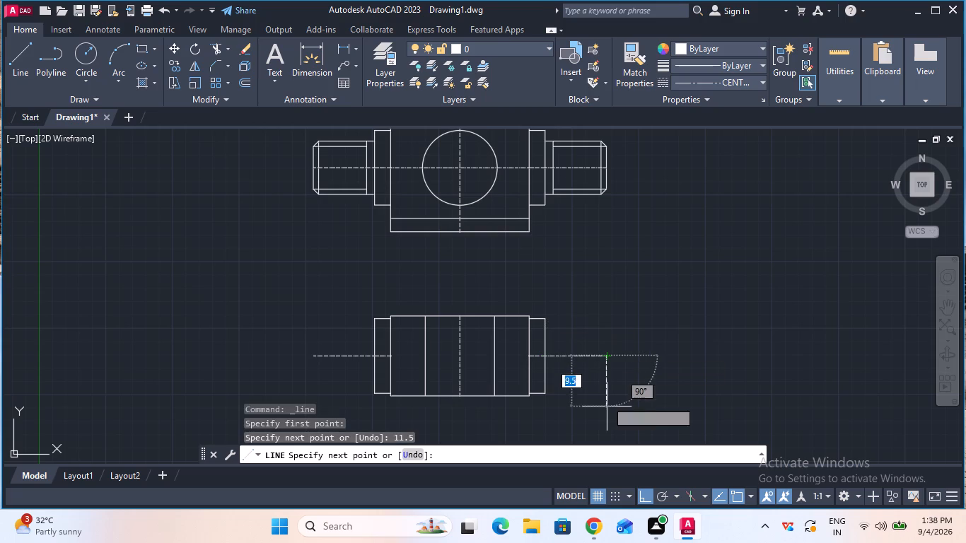
key("Escape")
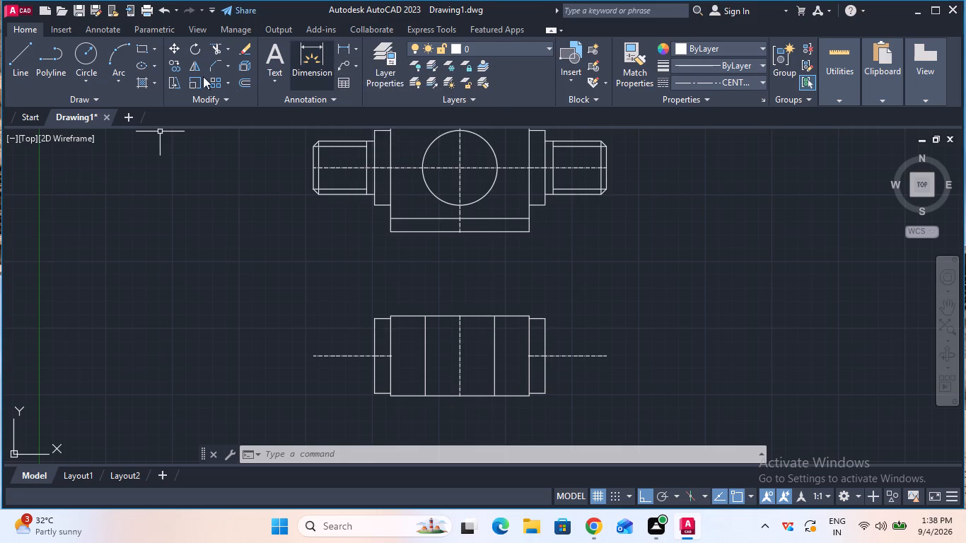
Offset the outer left and right centerlines of the lower view 5 mm both above and below.
left_click(248, 79)
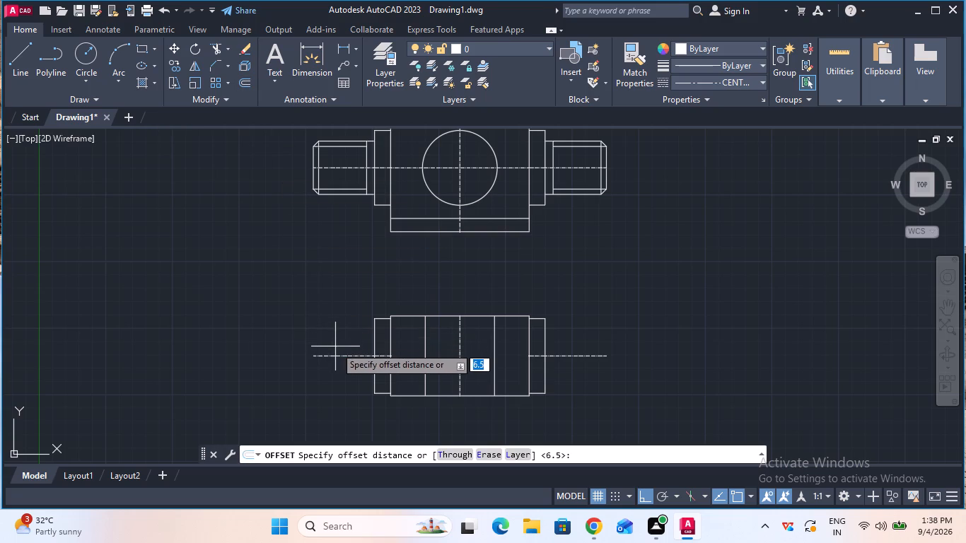
left_click(345, 356)
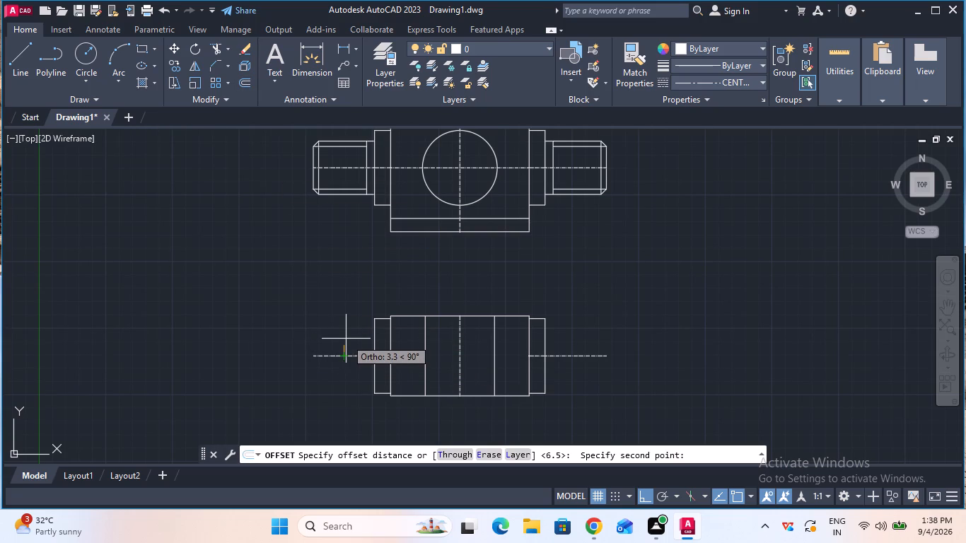
key("5")
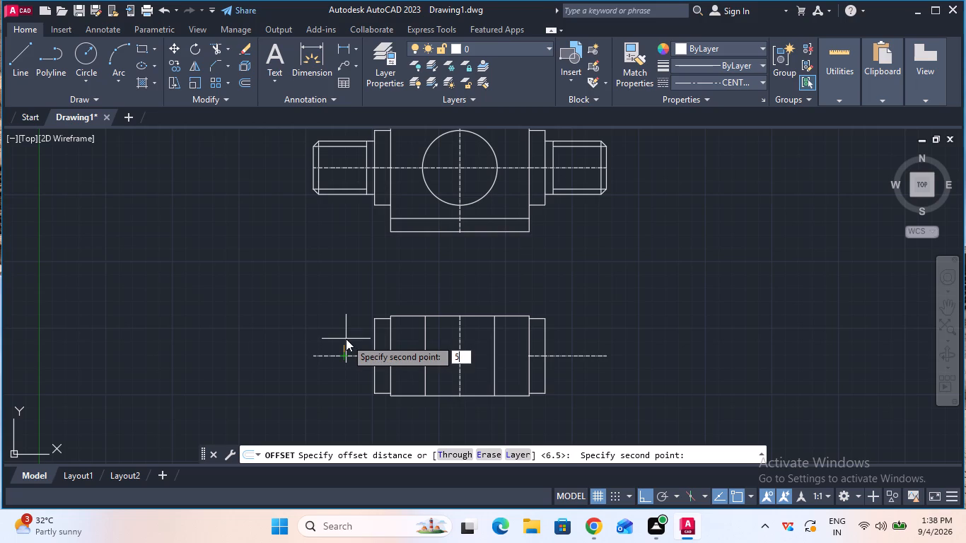
key("Return")
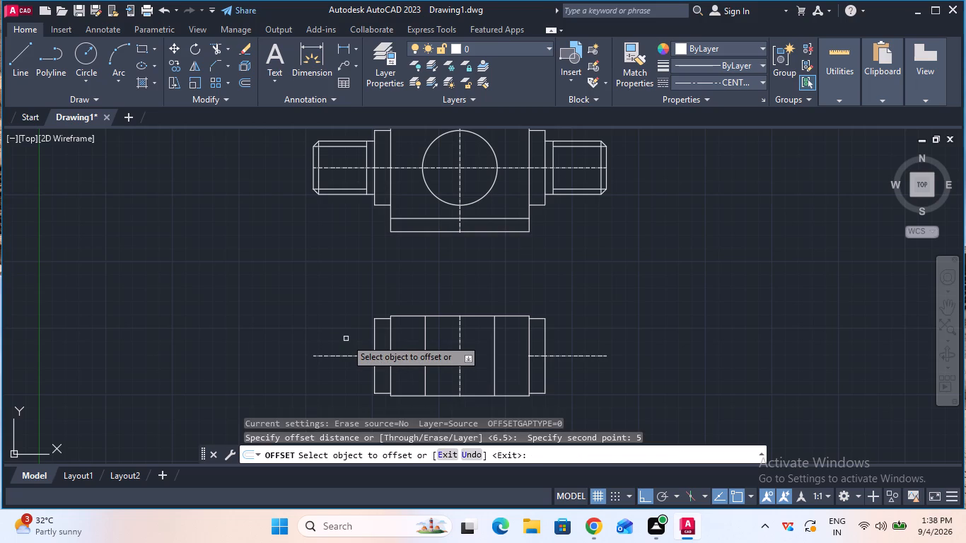
left_click(347, 356)
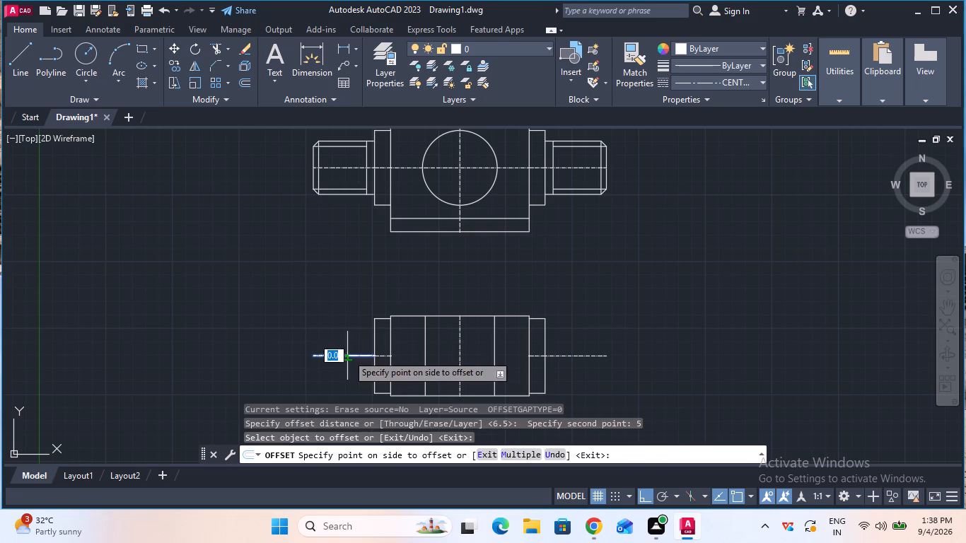
left_click(347, 338)
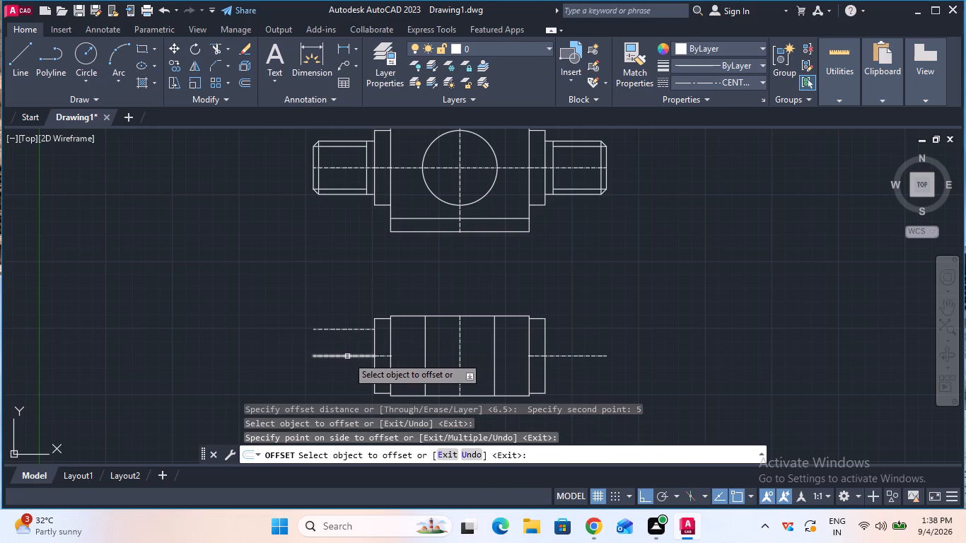
left_click(347, 356)
left_click(347, 375)
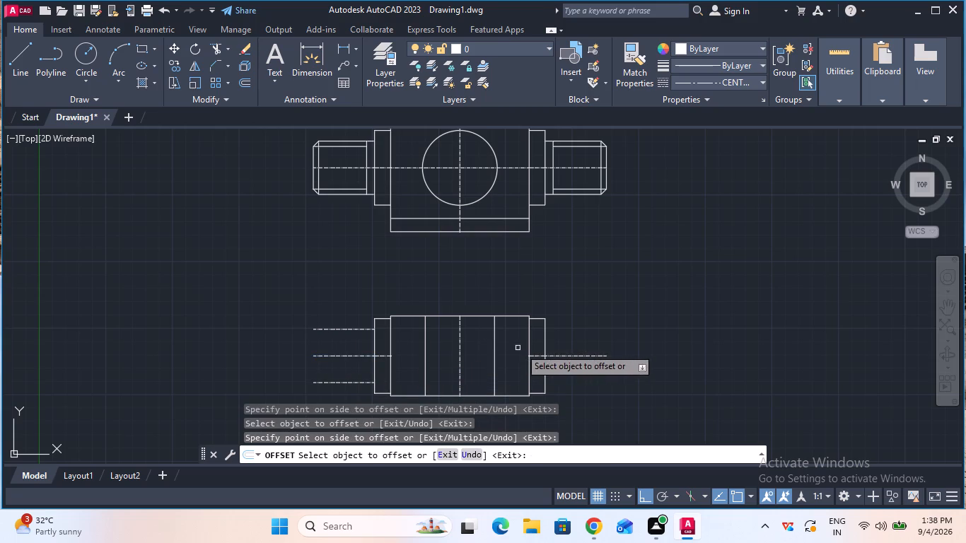
left_click(579, 356)
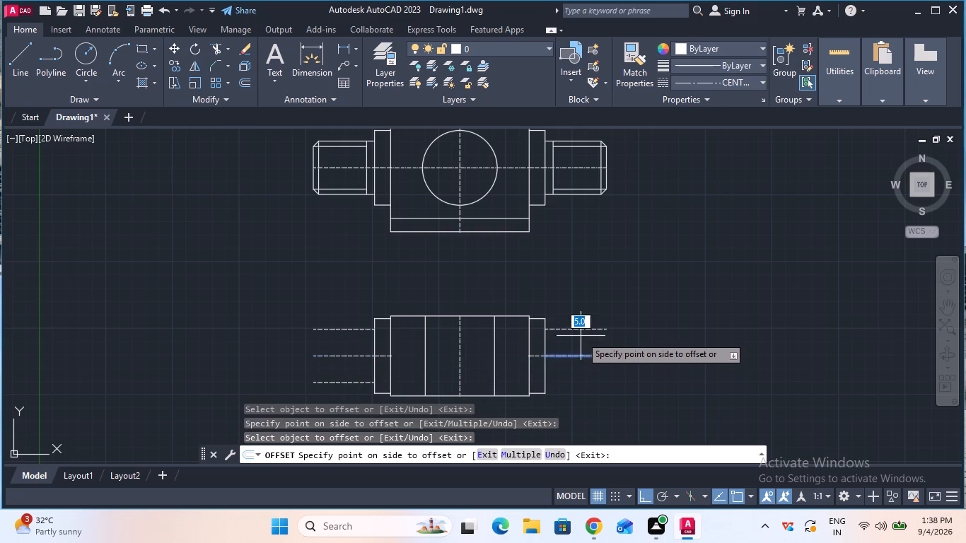
left_click(581, 336)
left_click(581, 354)
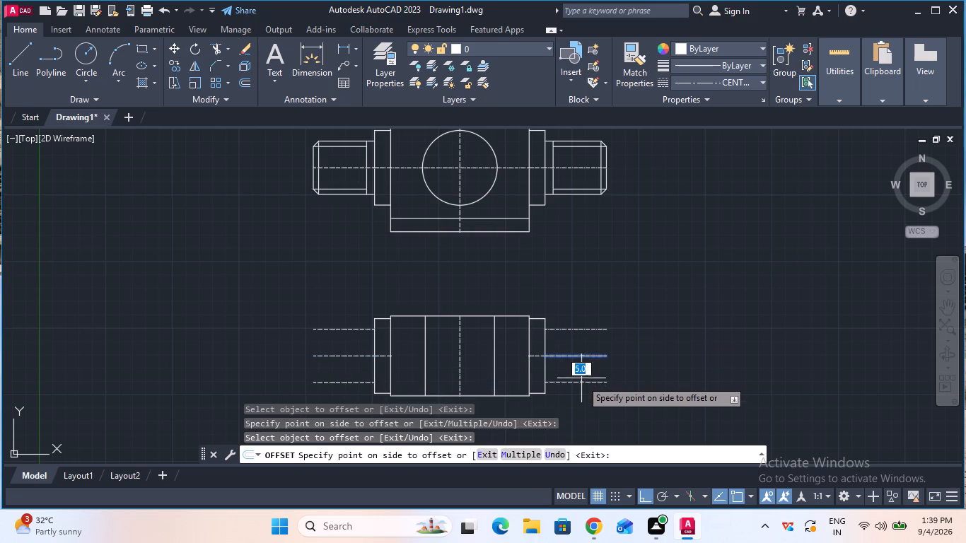
left_click(582, 381)
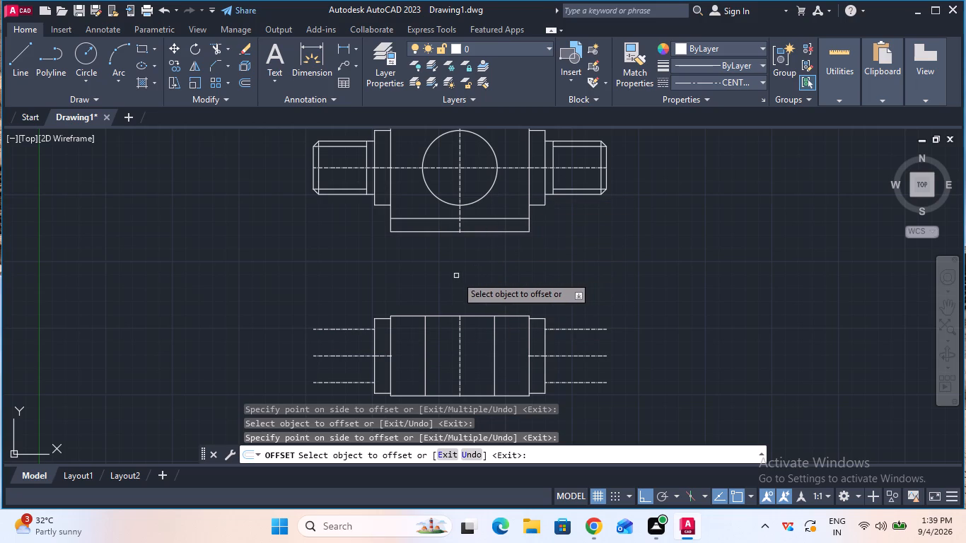
key("Escape")
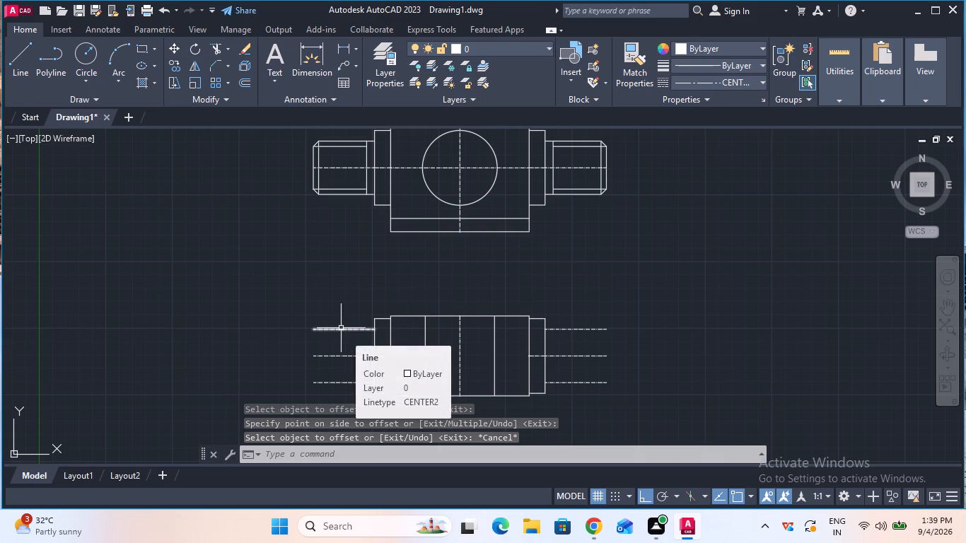
Change the linetype of the lower view's upper left offset line to ByBlock in its properties.
key("p")
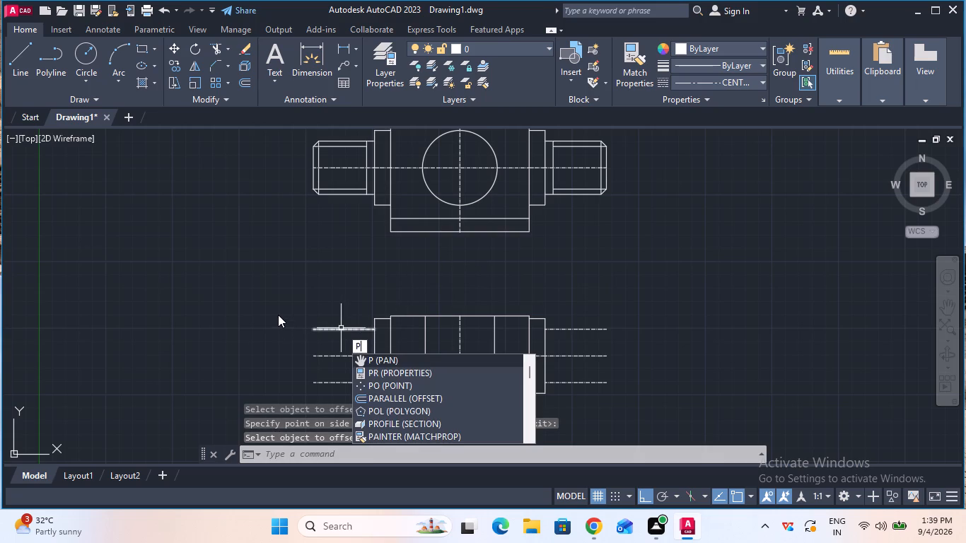
key("Escape")
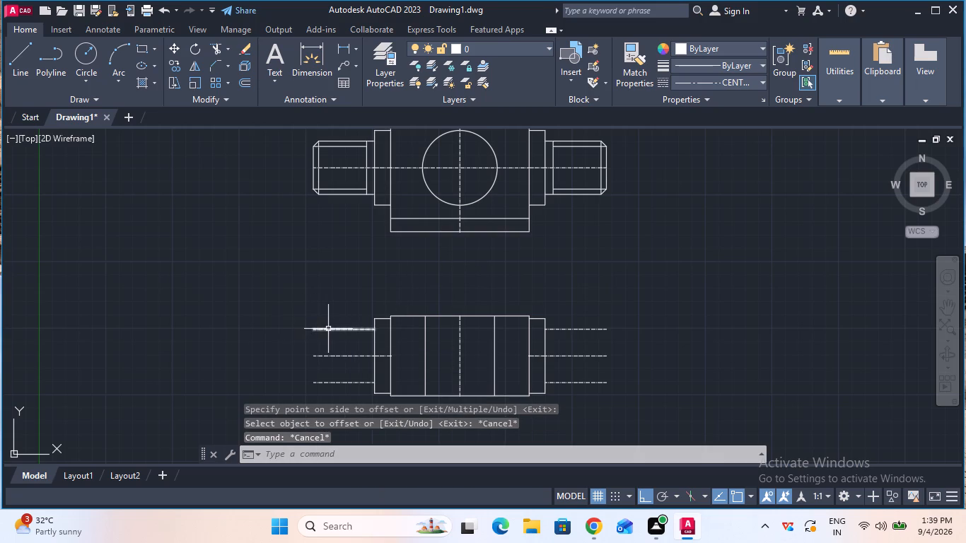
left_click(328, 329)
type("pr")
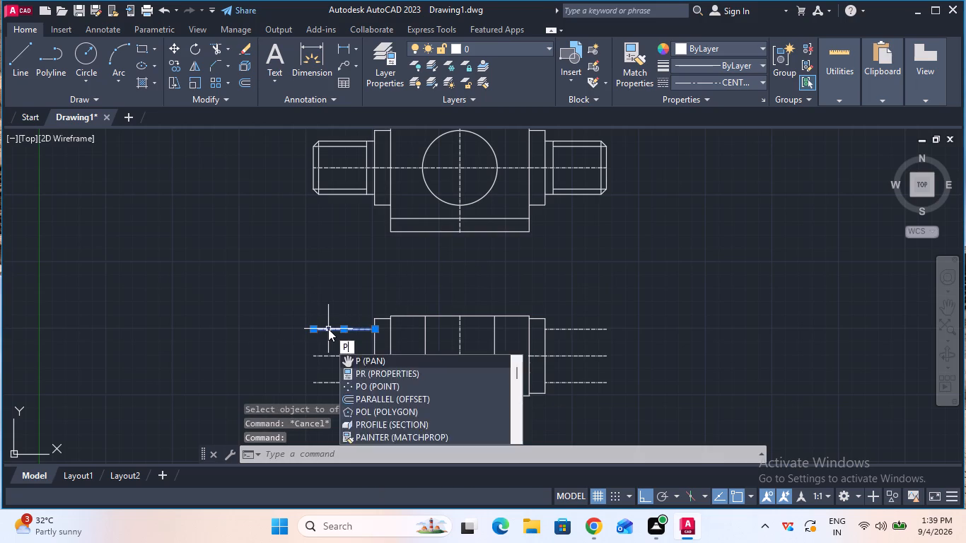
left_click(373, 363)
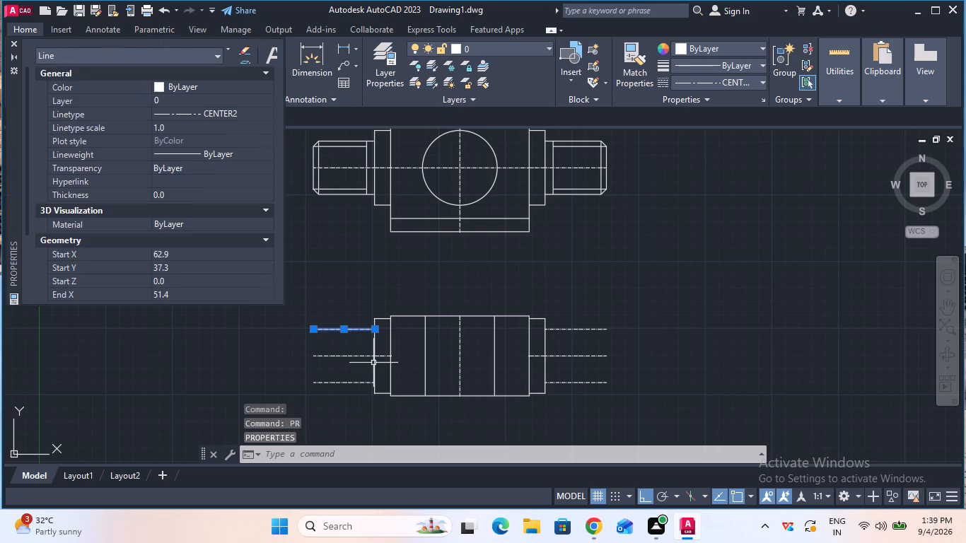
left_click(217, 115)
left_click(229, 116)
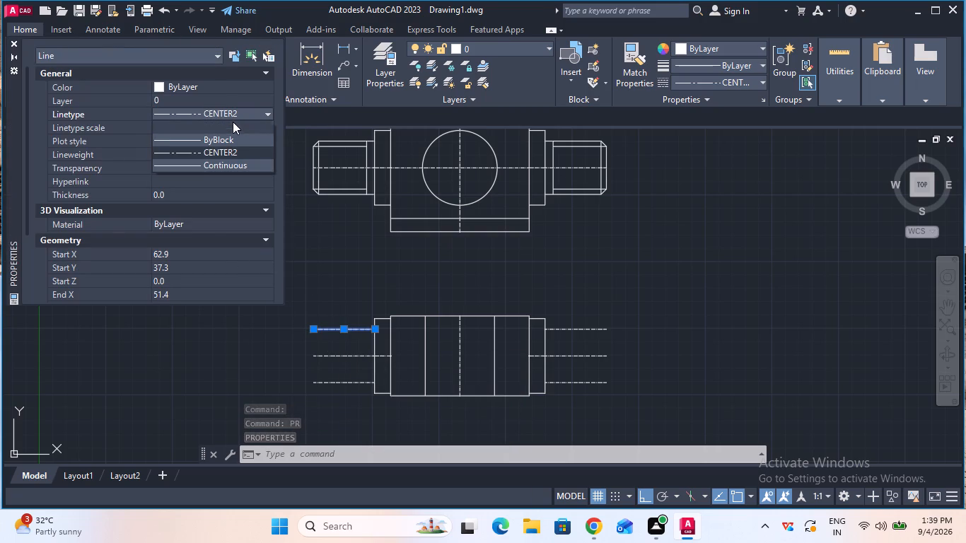
left_click(236, 137)
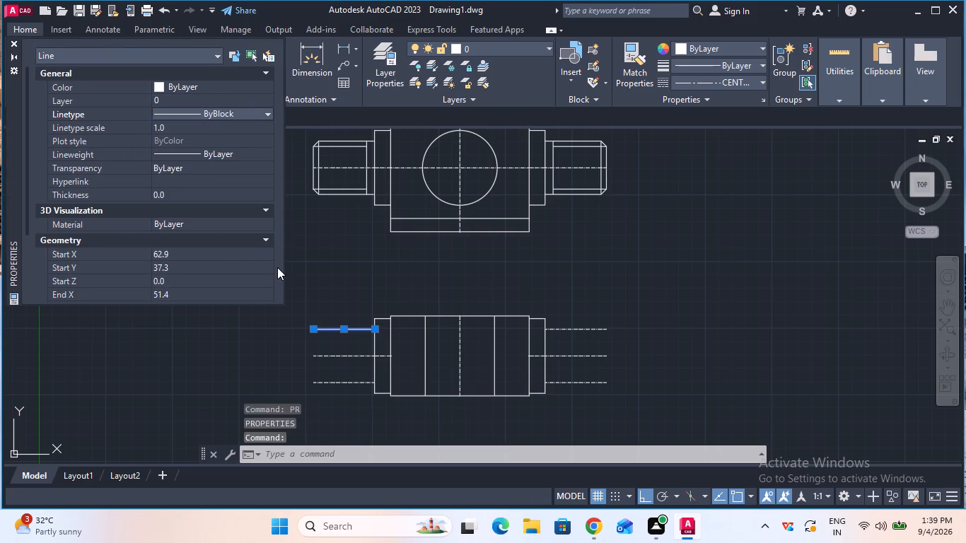
left_click(11, 44)
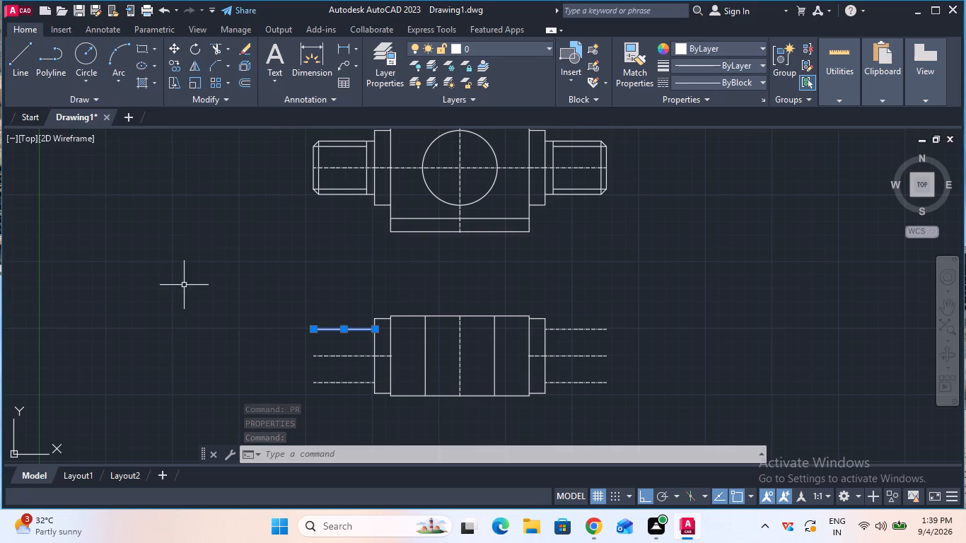
Change the linetype of the lower view's lower left offset line to ByBlock in its properties.
left_click(339, 383)
type("pr")
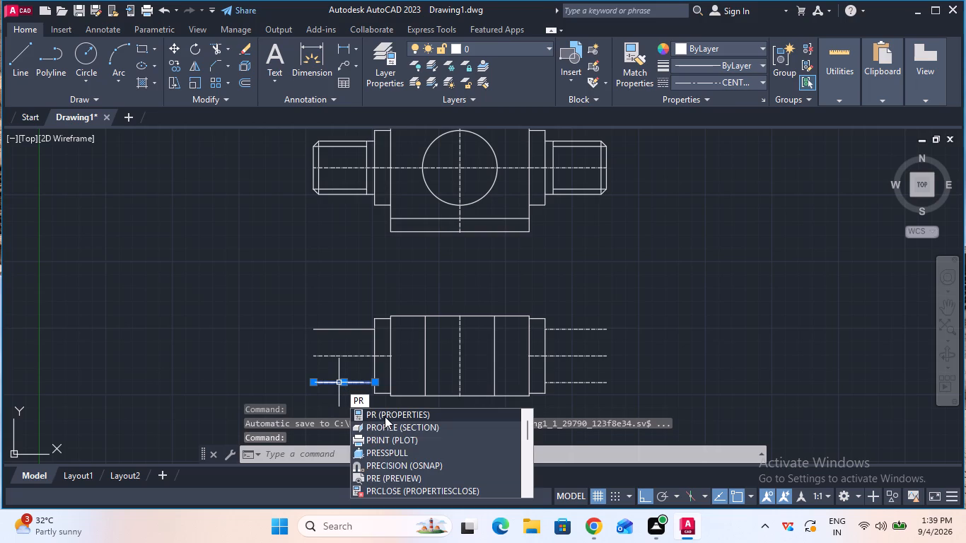
left_click(385, 416)
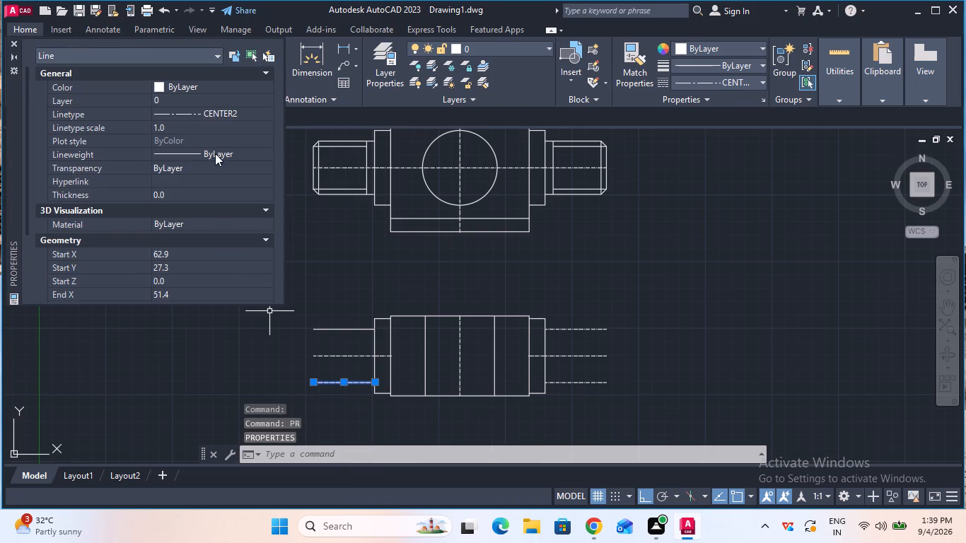
left_click(237, 112)
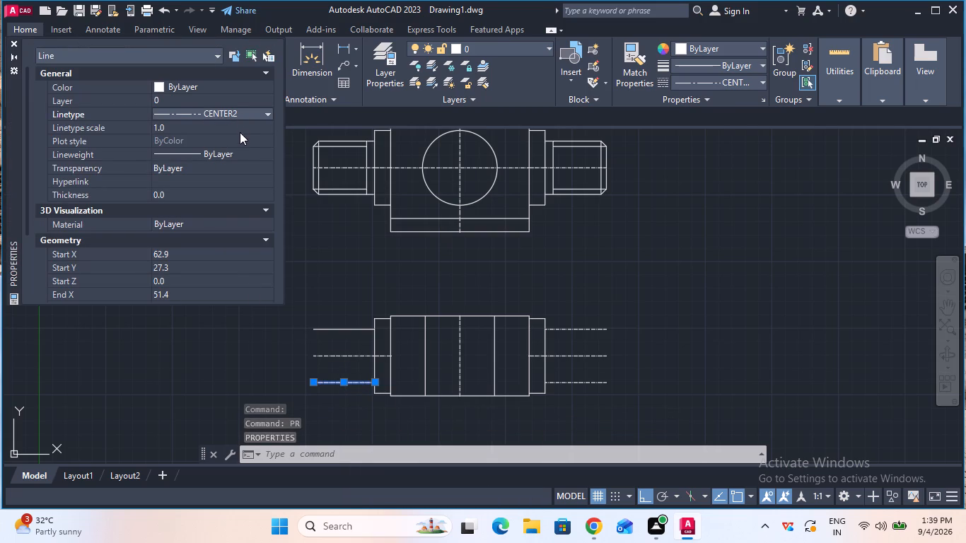
left_click(243, 116)
left_click(241, 138)
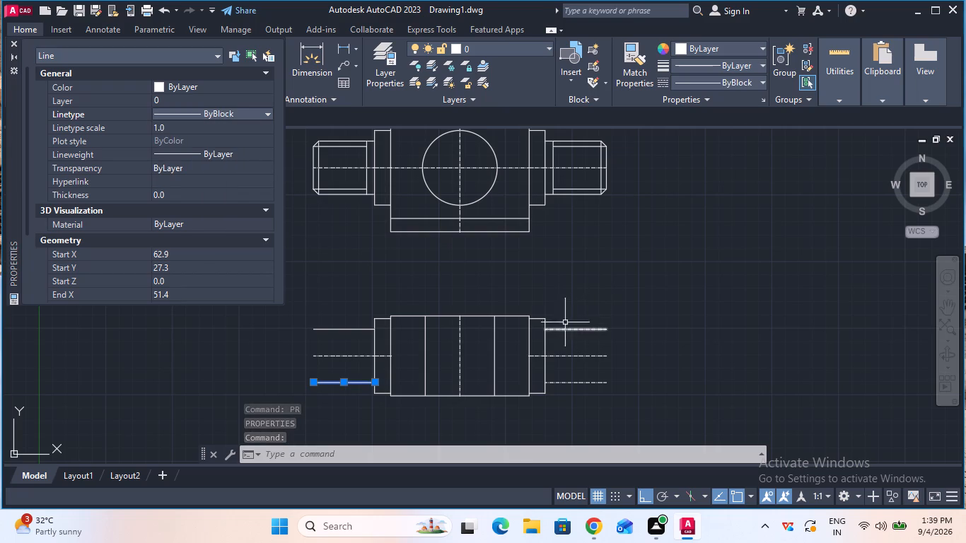
Change the linetype of the lower view's upper right offset line to ByBlock in its properties.
left_click(14, 45)
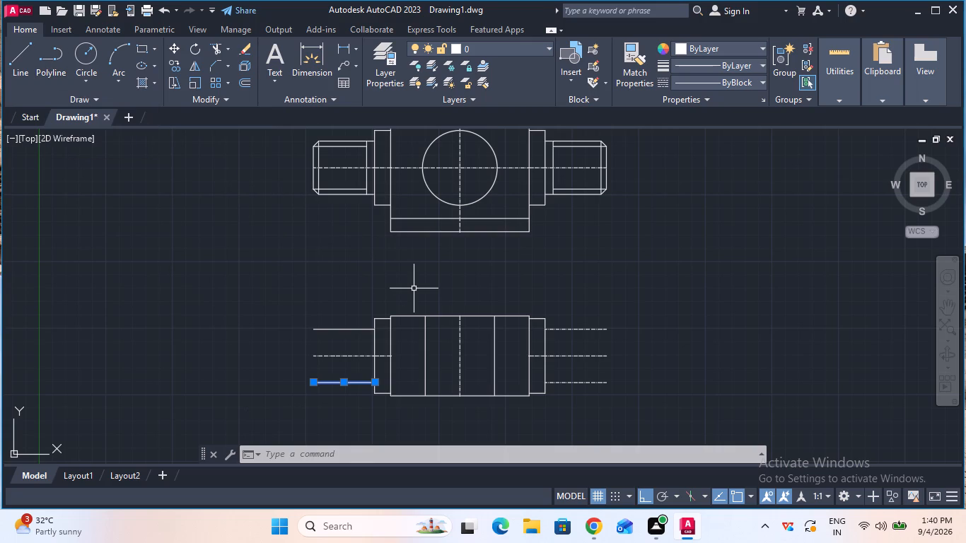
left_click(577, 330)
type("pe")
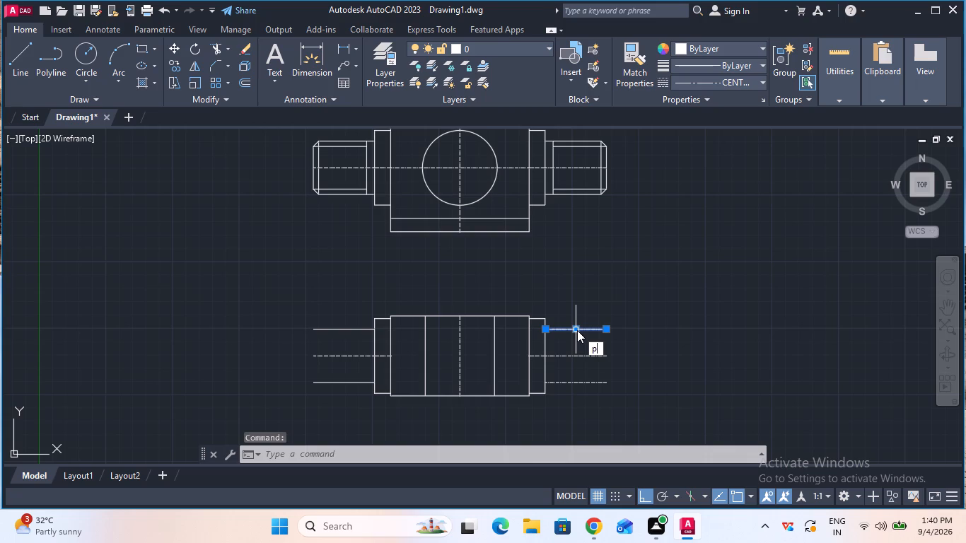
key("BackSpace")
key("r")
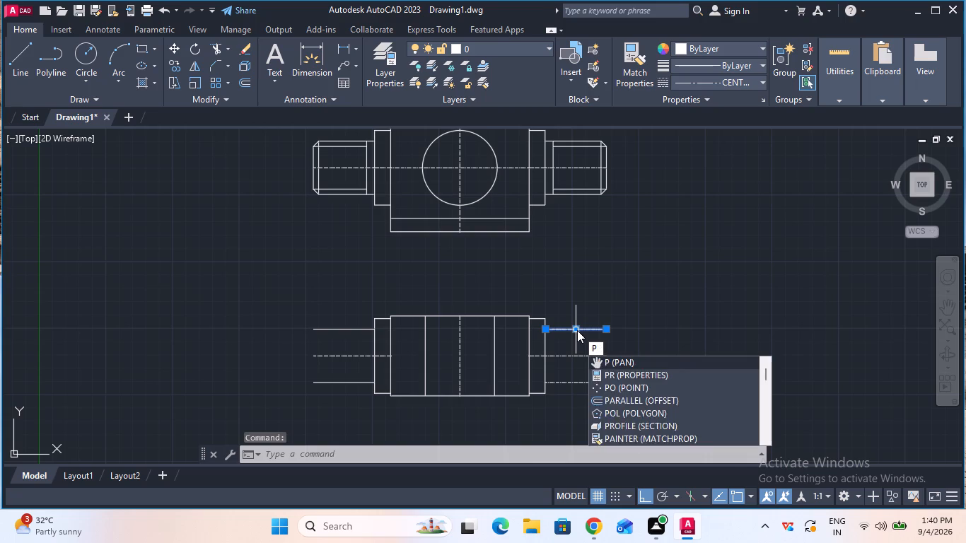
left_click(612, 362)
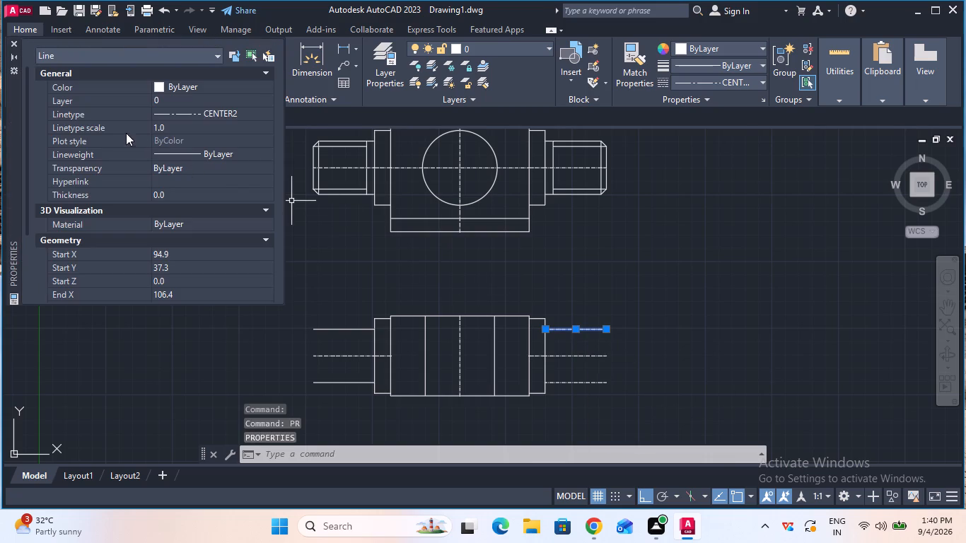
left_click(214, 110)
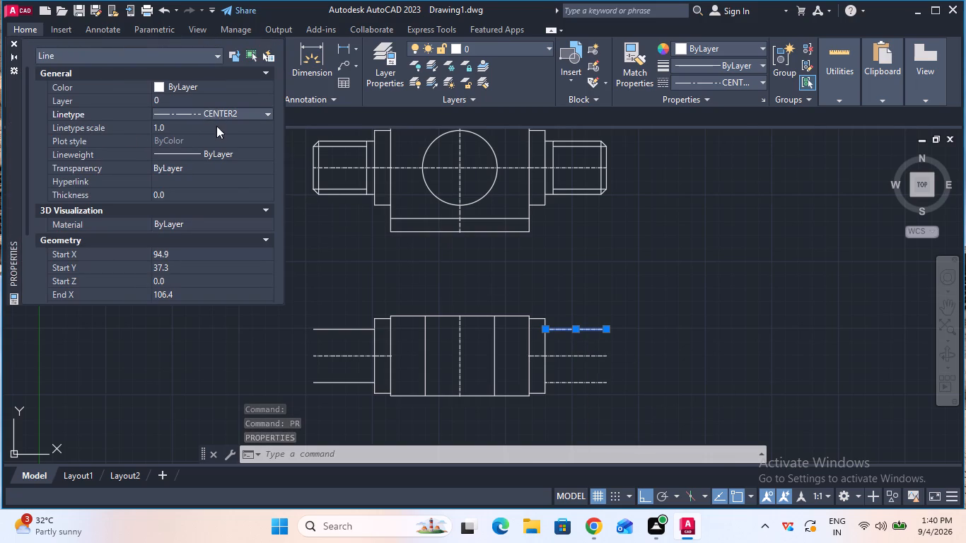
left_click(224, 115)
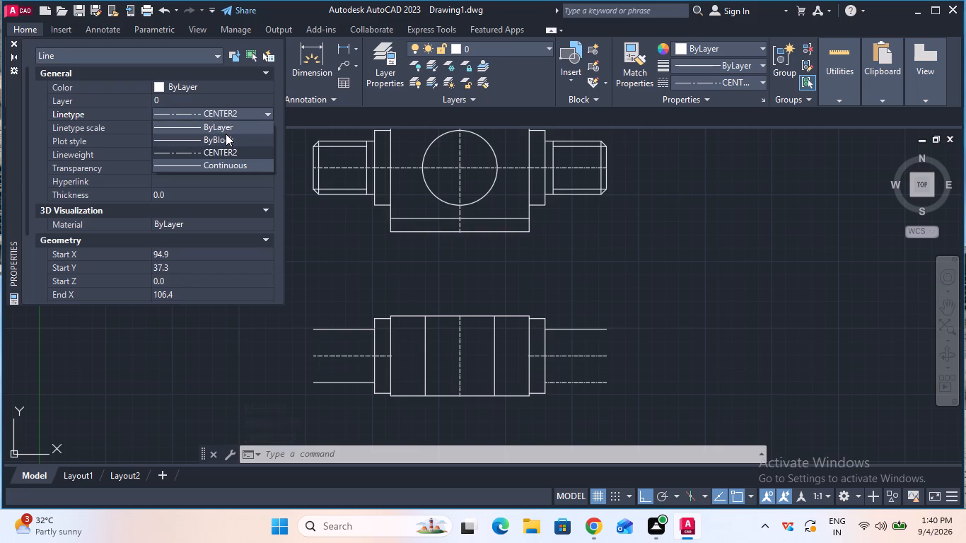
left_click(226, 134)
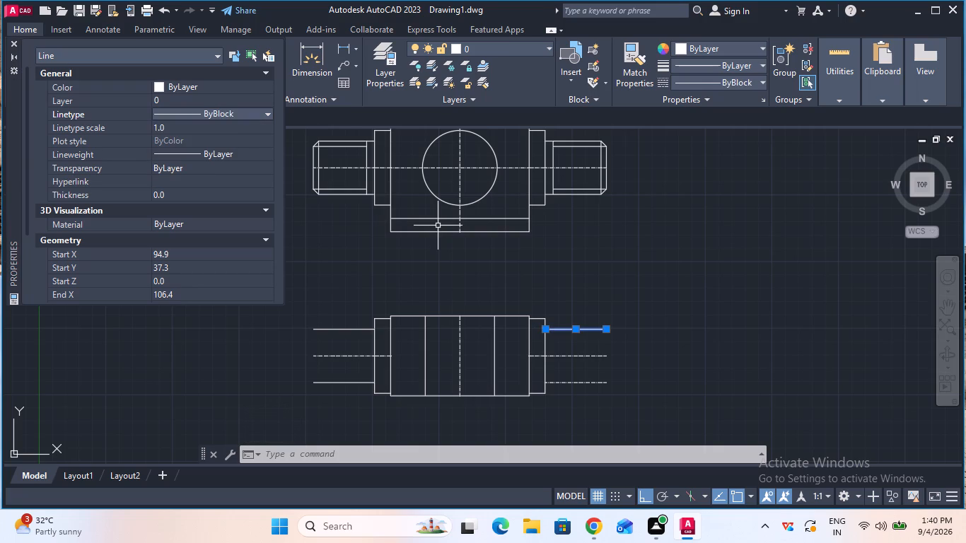